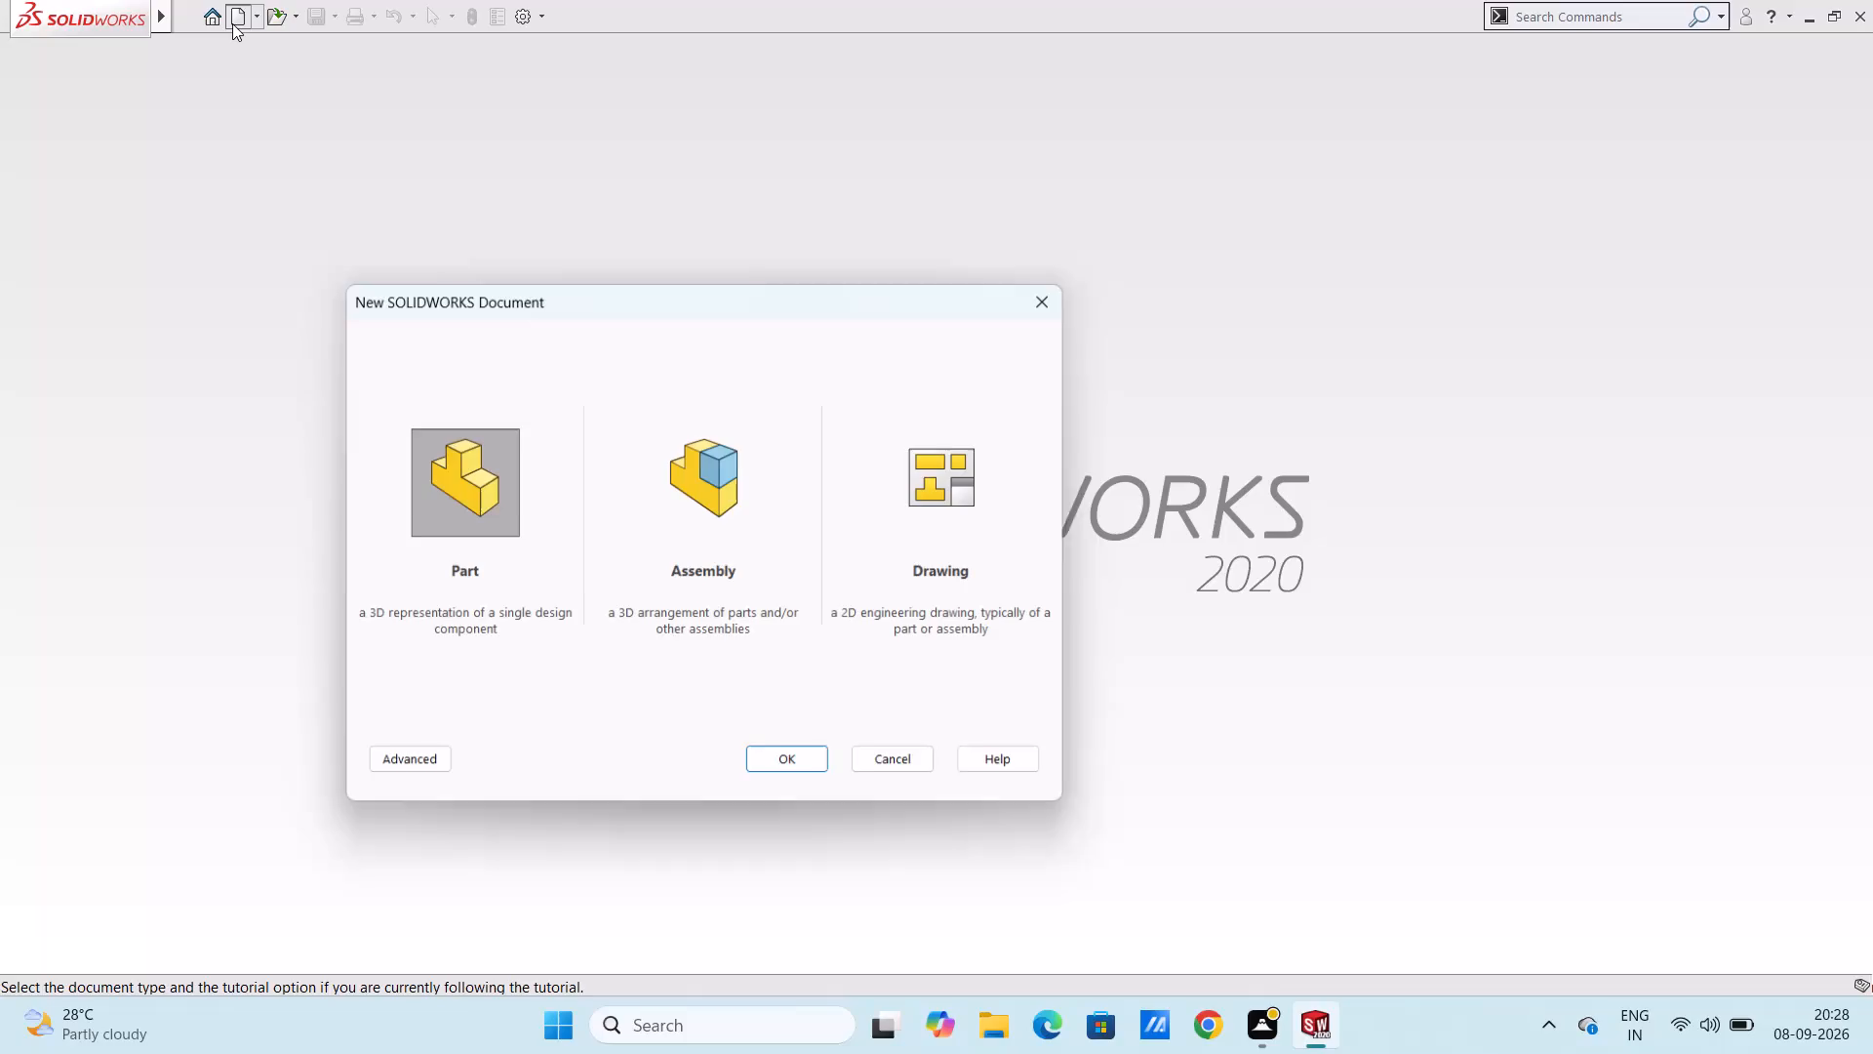
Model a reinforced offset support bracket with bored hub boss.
Create a new part document and start a sketch on the Top Plane.
left_click(783, 757)
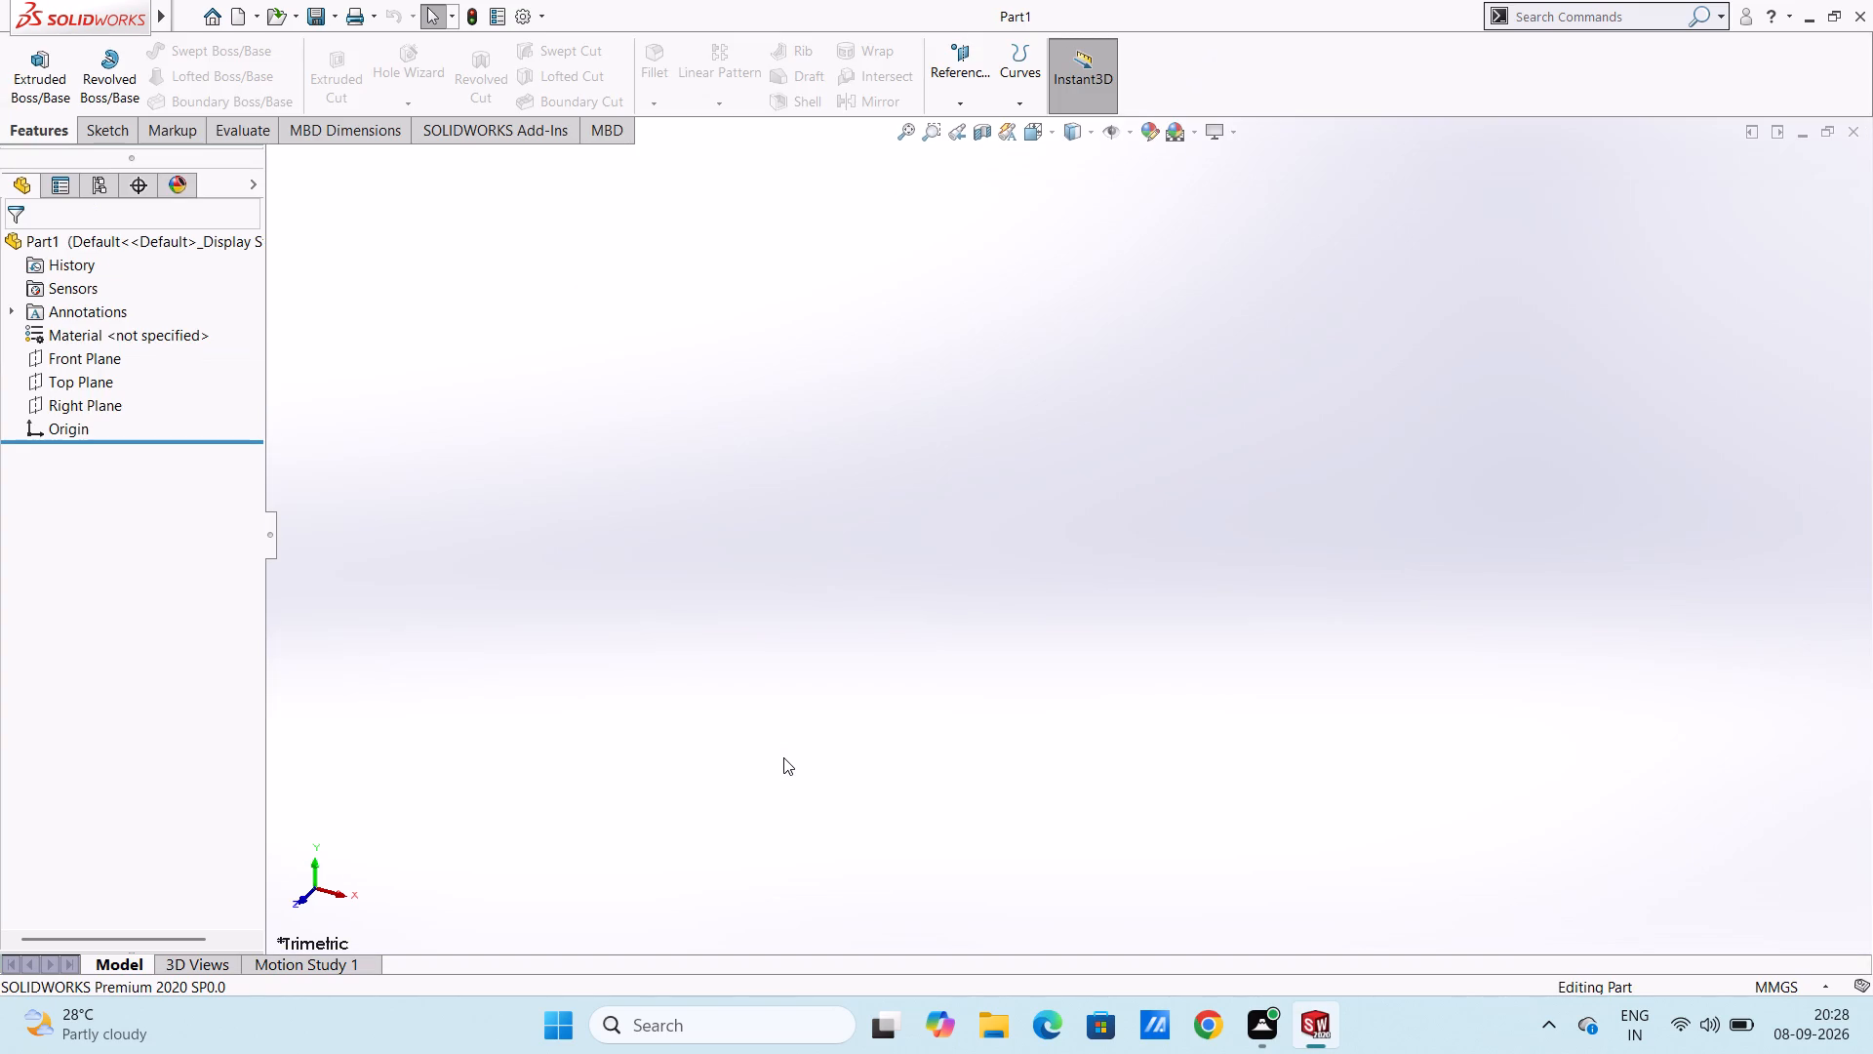
left_click(78, 384)
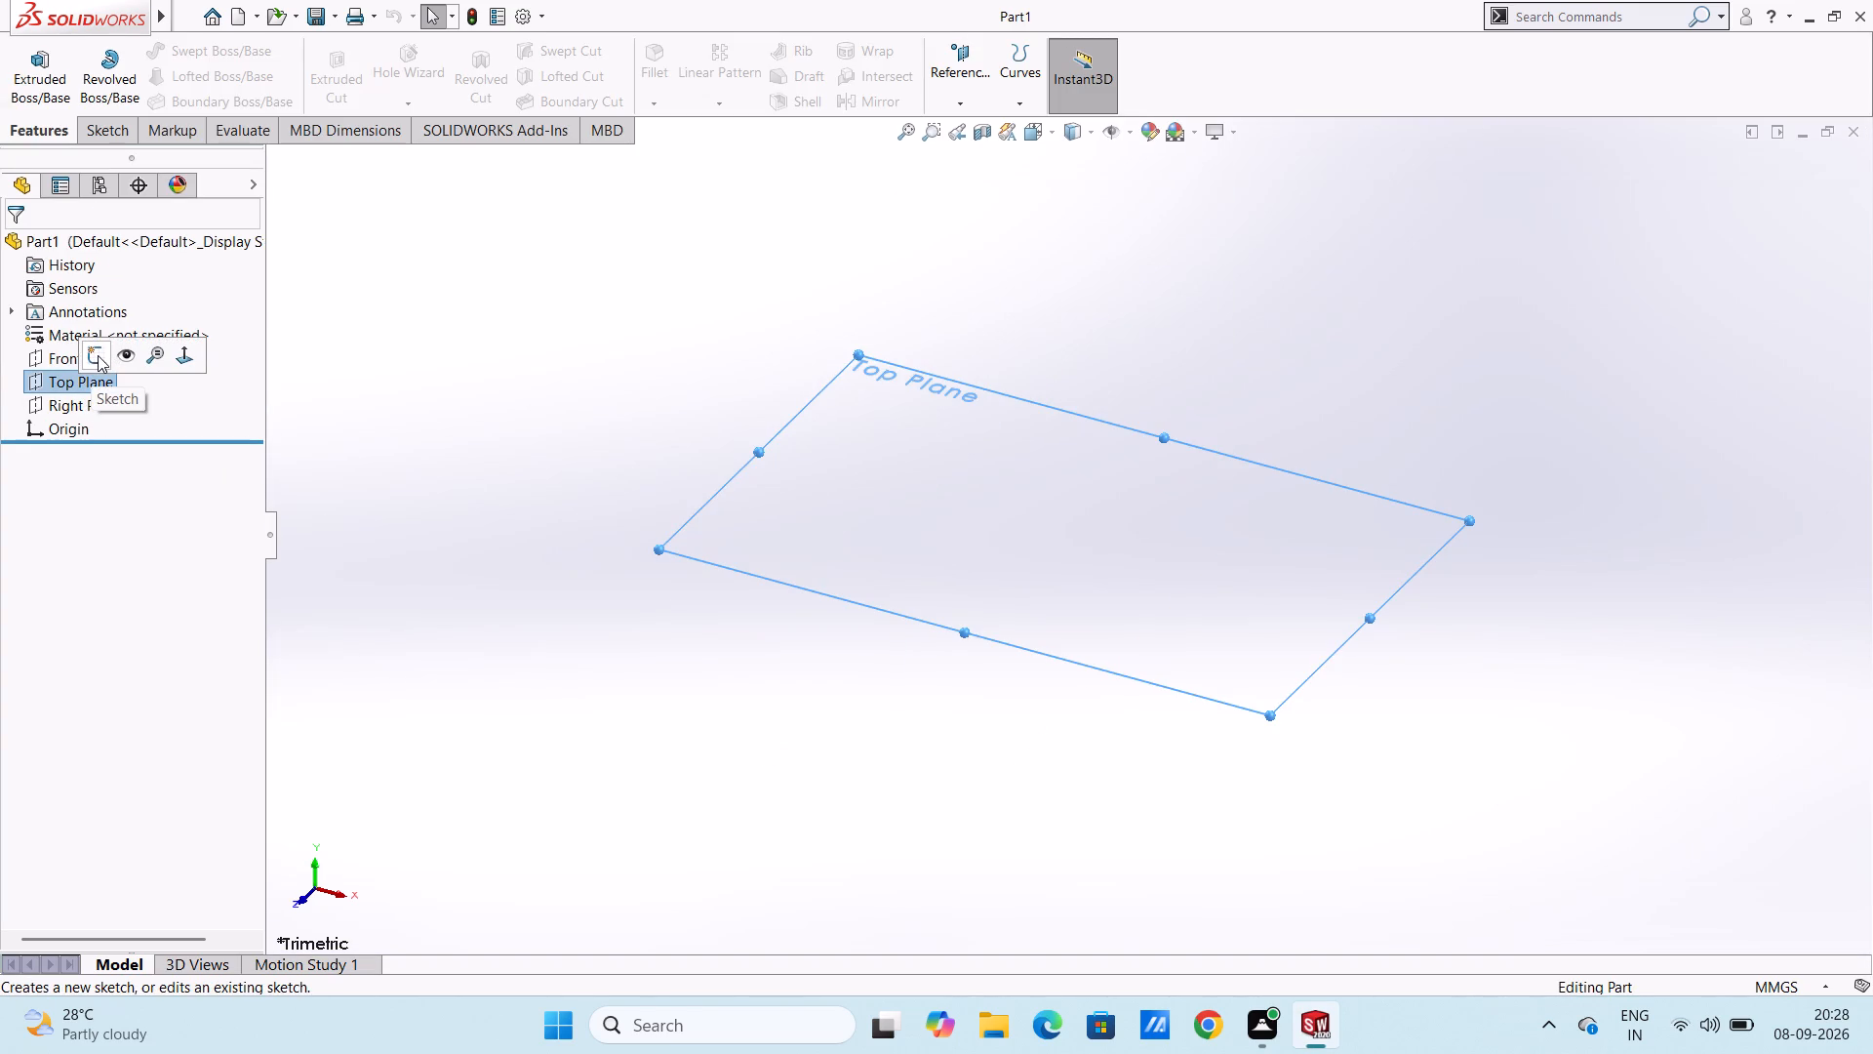
left_click(98, 355)
left_click(453, 445)
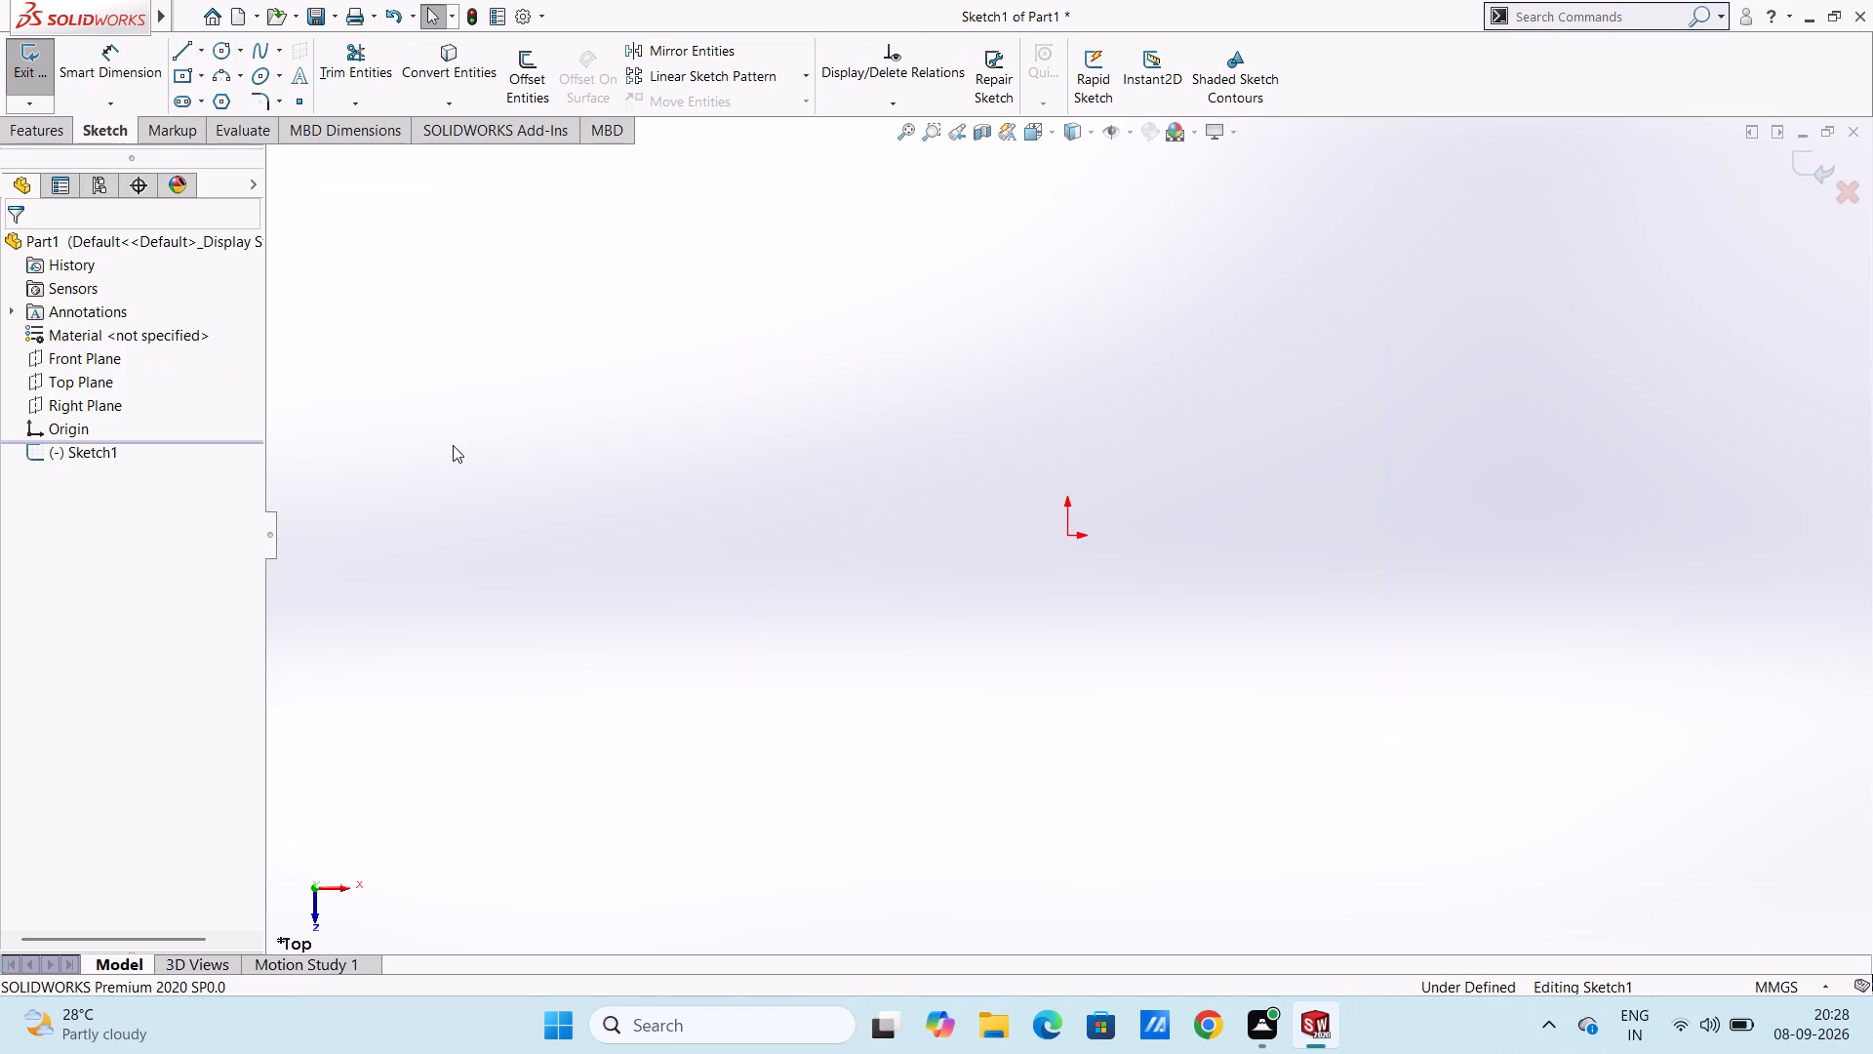
Sketch a center rectangle on the origin, 36 mm high and 92 mm wide.
left_click(183, 74)
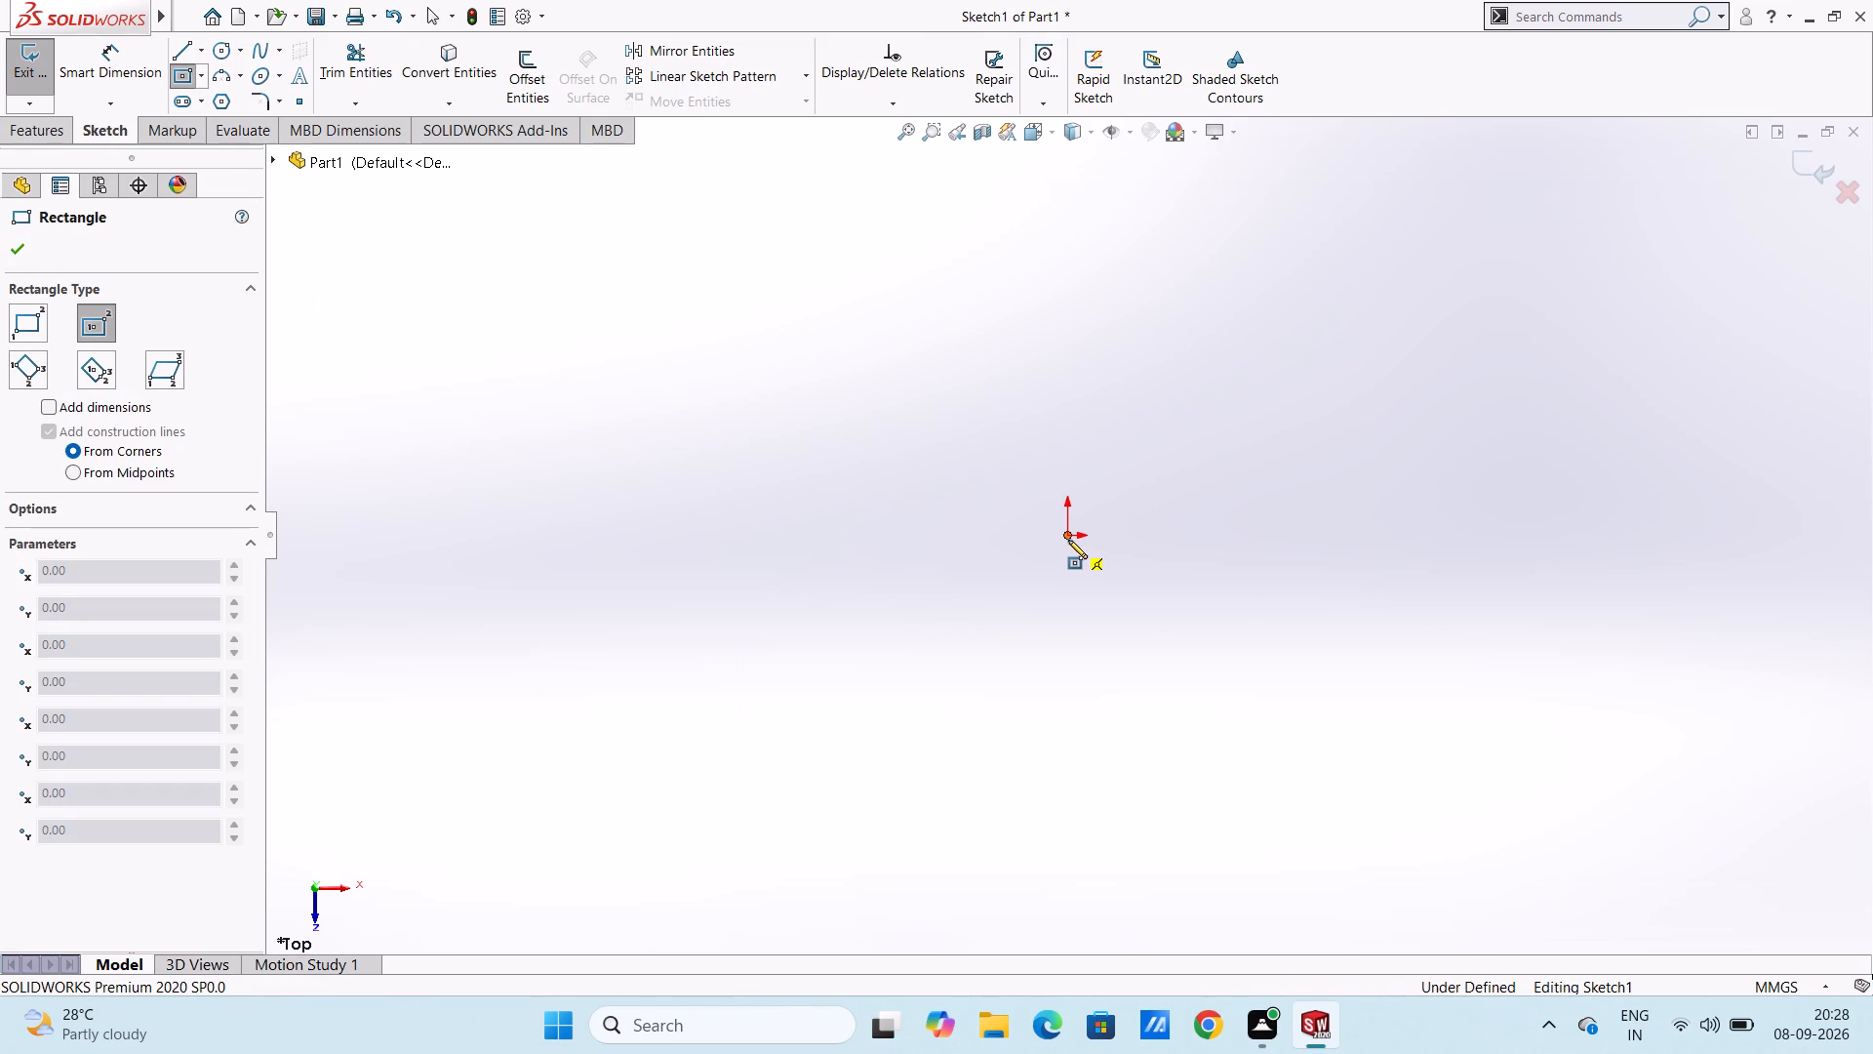
left_click(1068, 540)
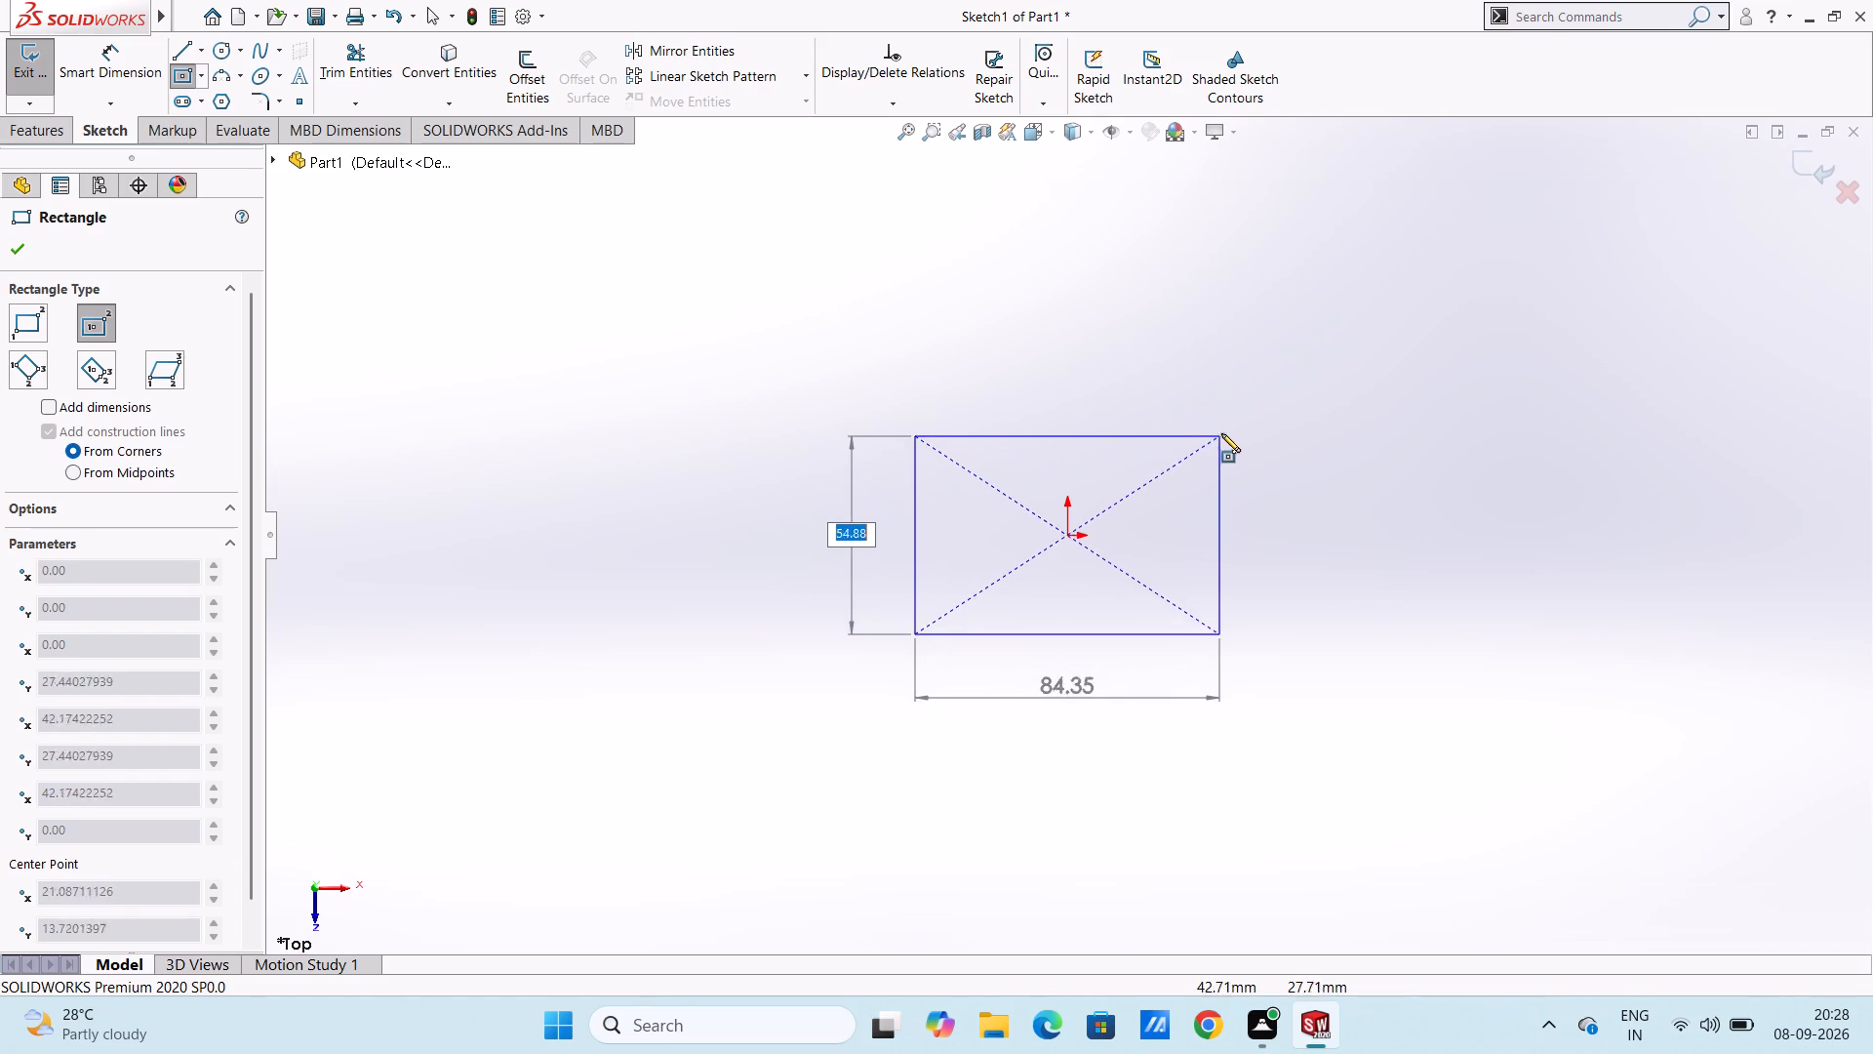
type("36")
key("Return")
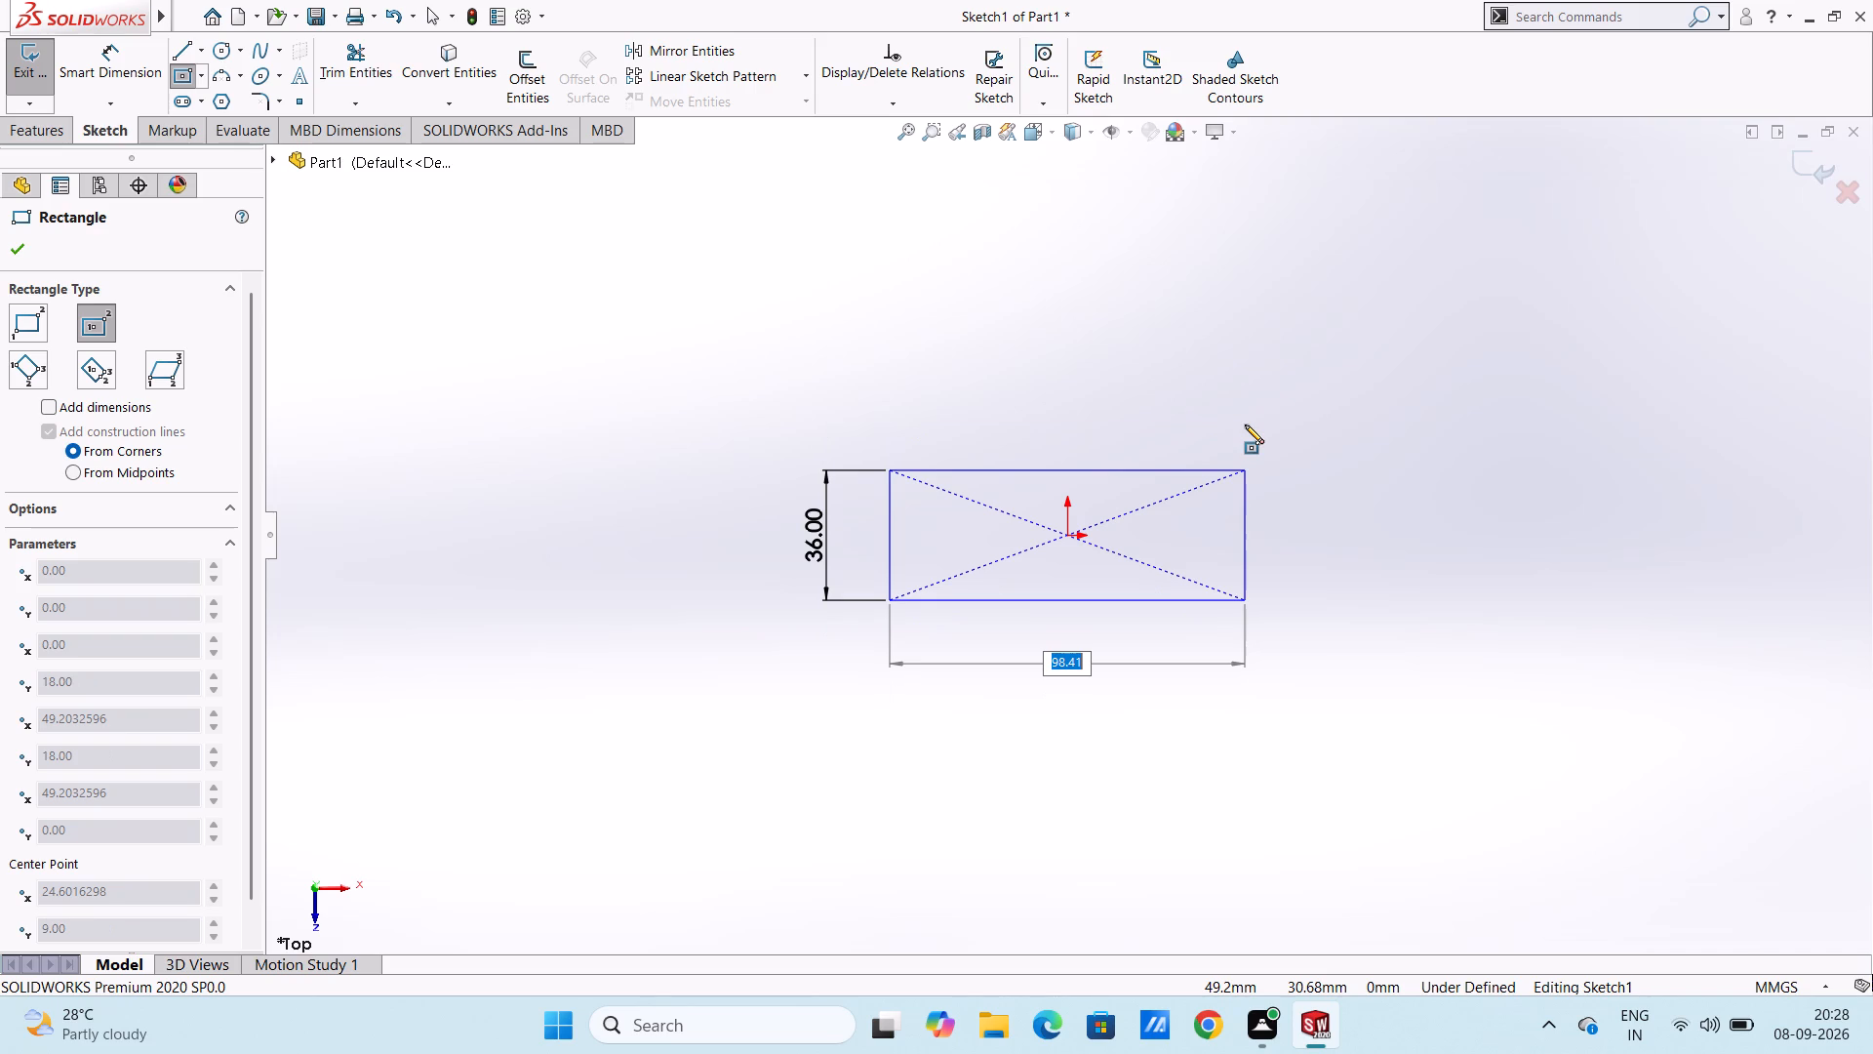
type("92")
key("Return")
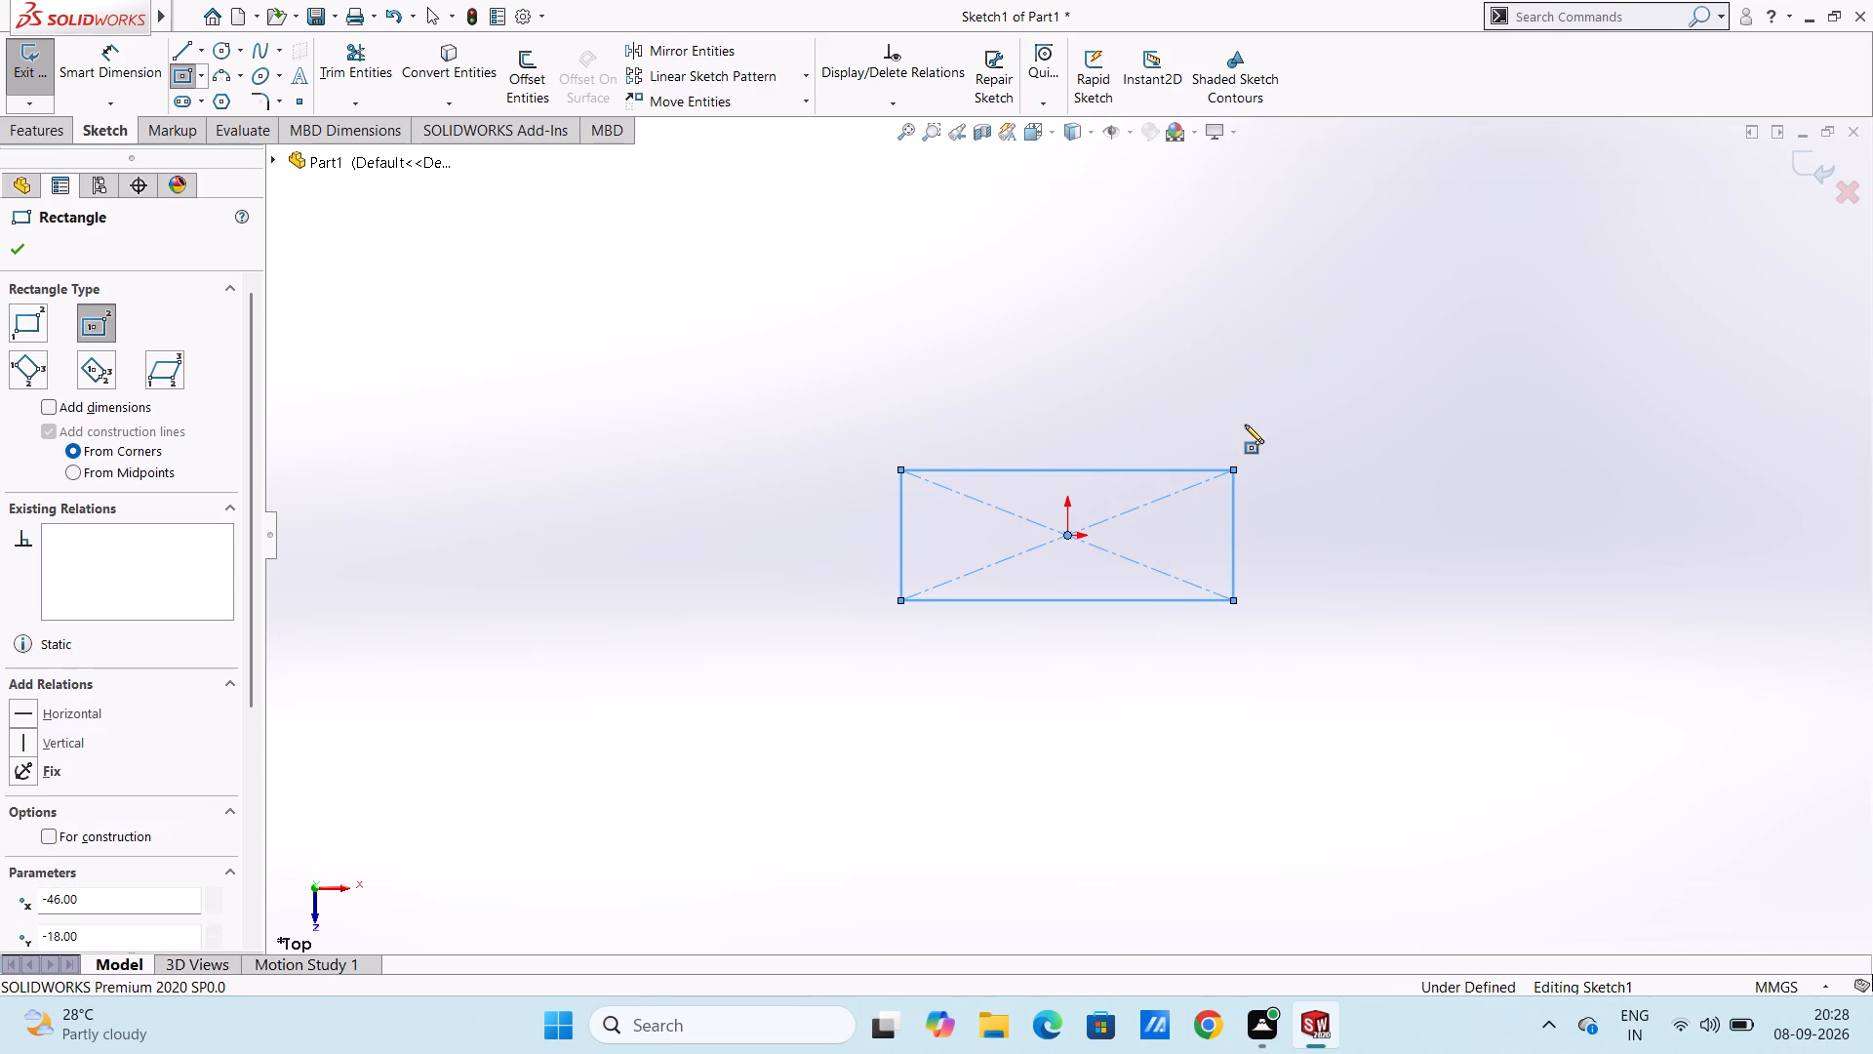
key("Escape")
key("Escape")
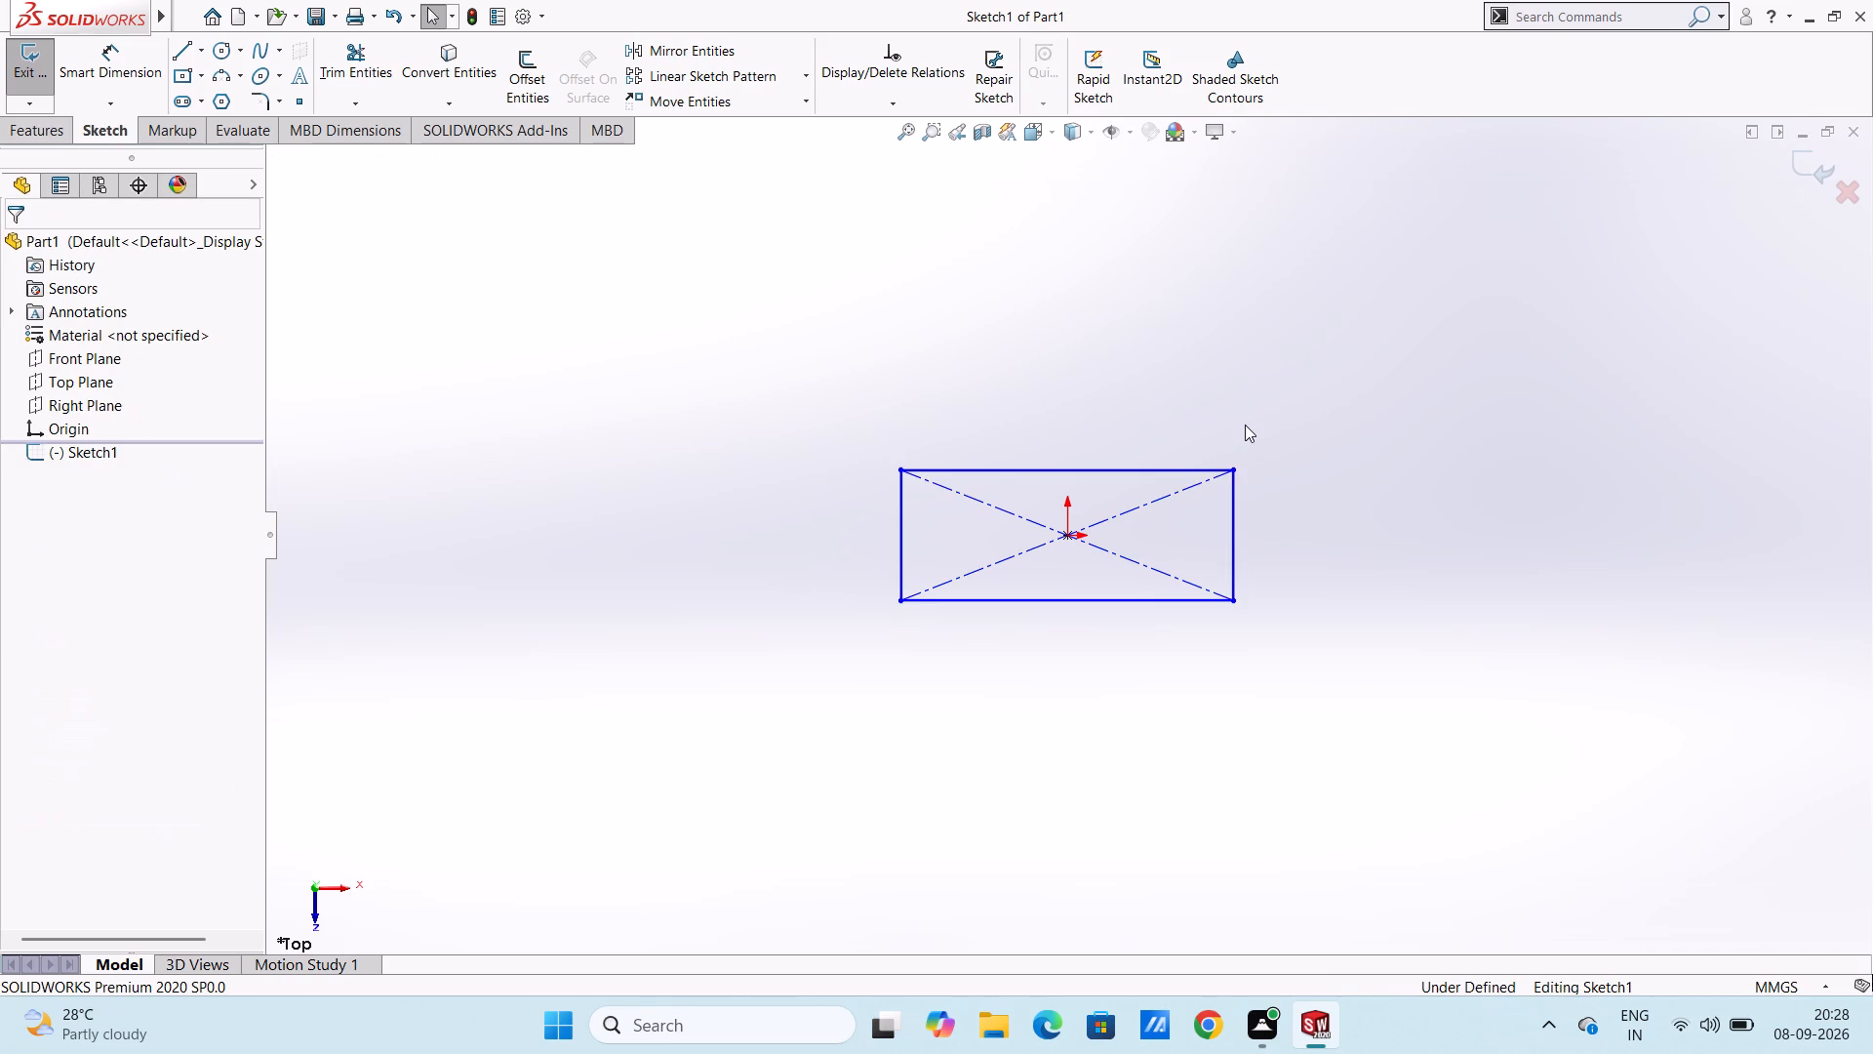
Dimension the rectangle's vertical side at 36 mm and its horizontal side at 92 mm.
left_click(123, 61)
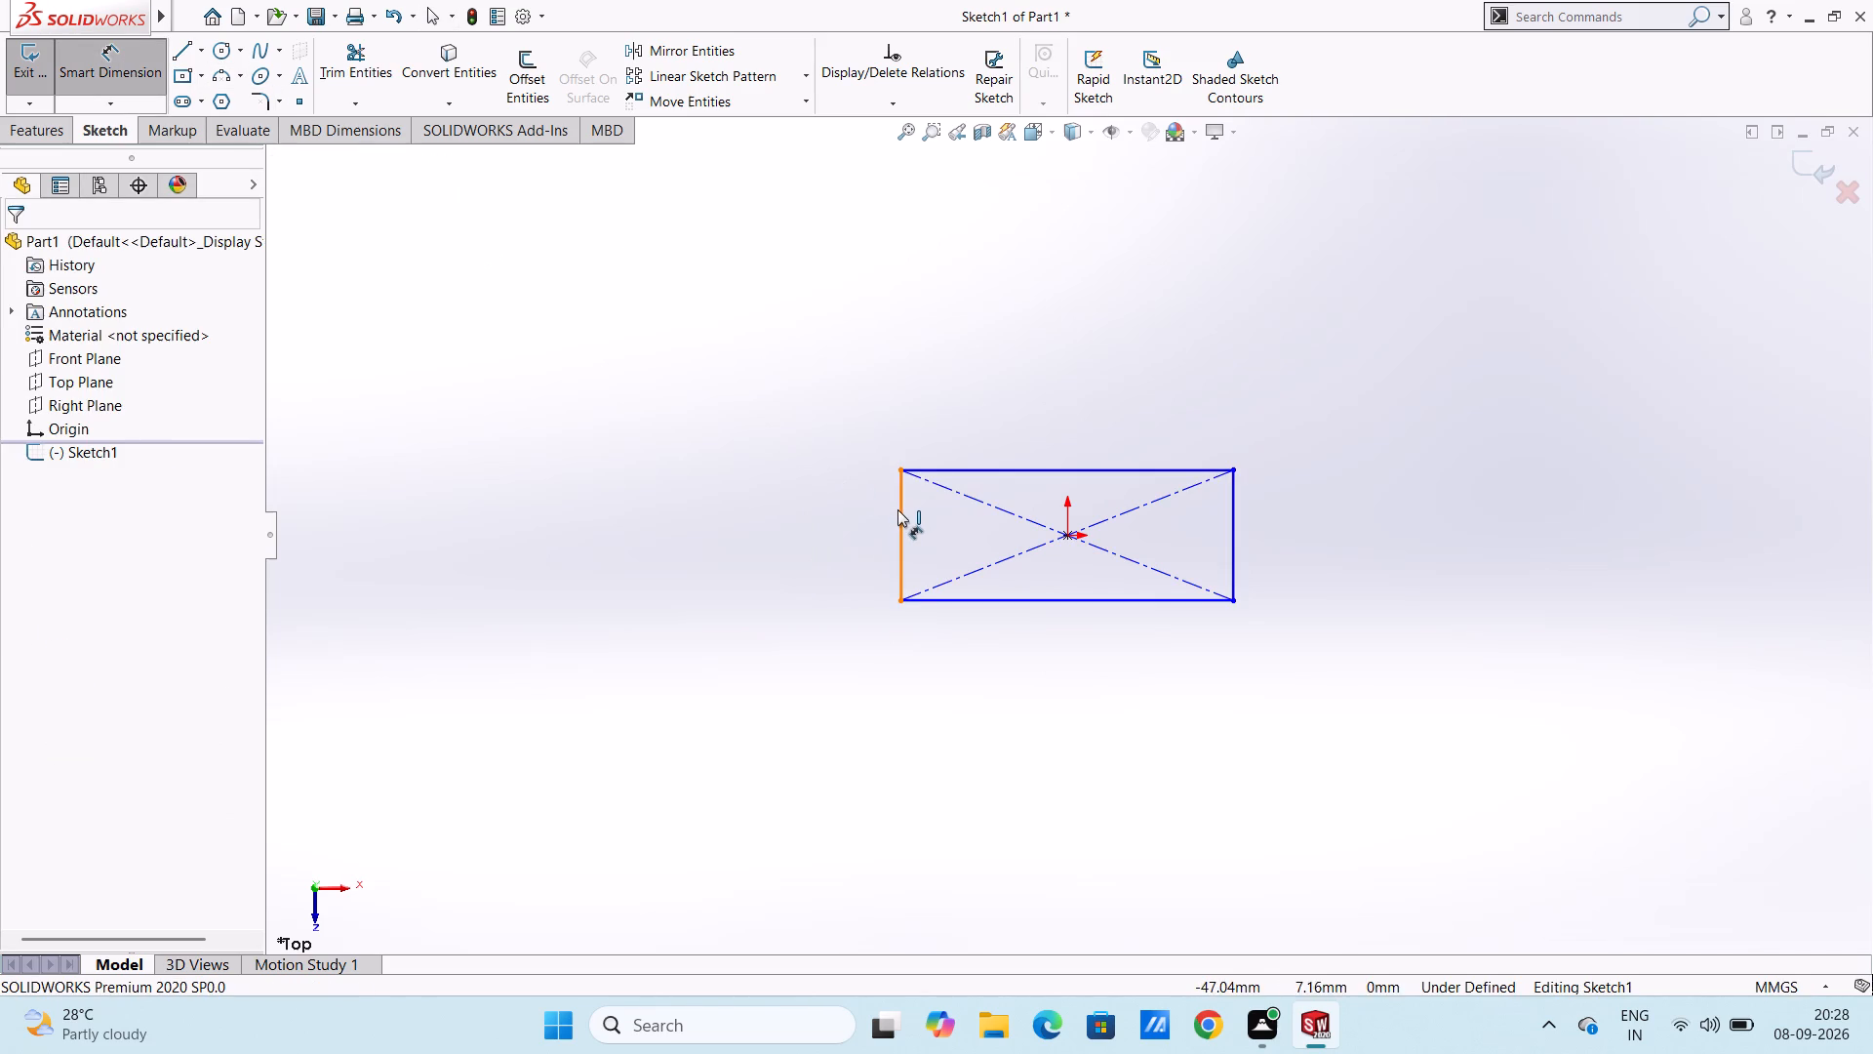
left_click(897, 508)
left_click(673, 547)
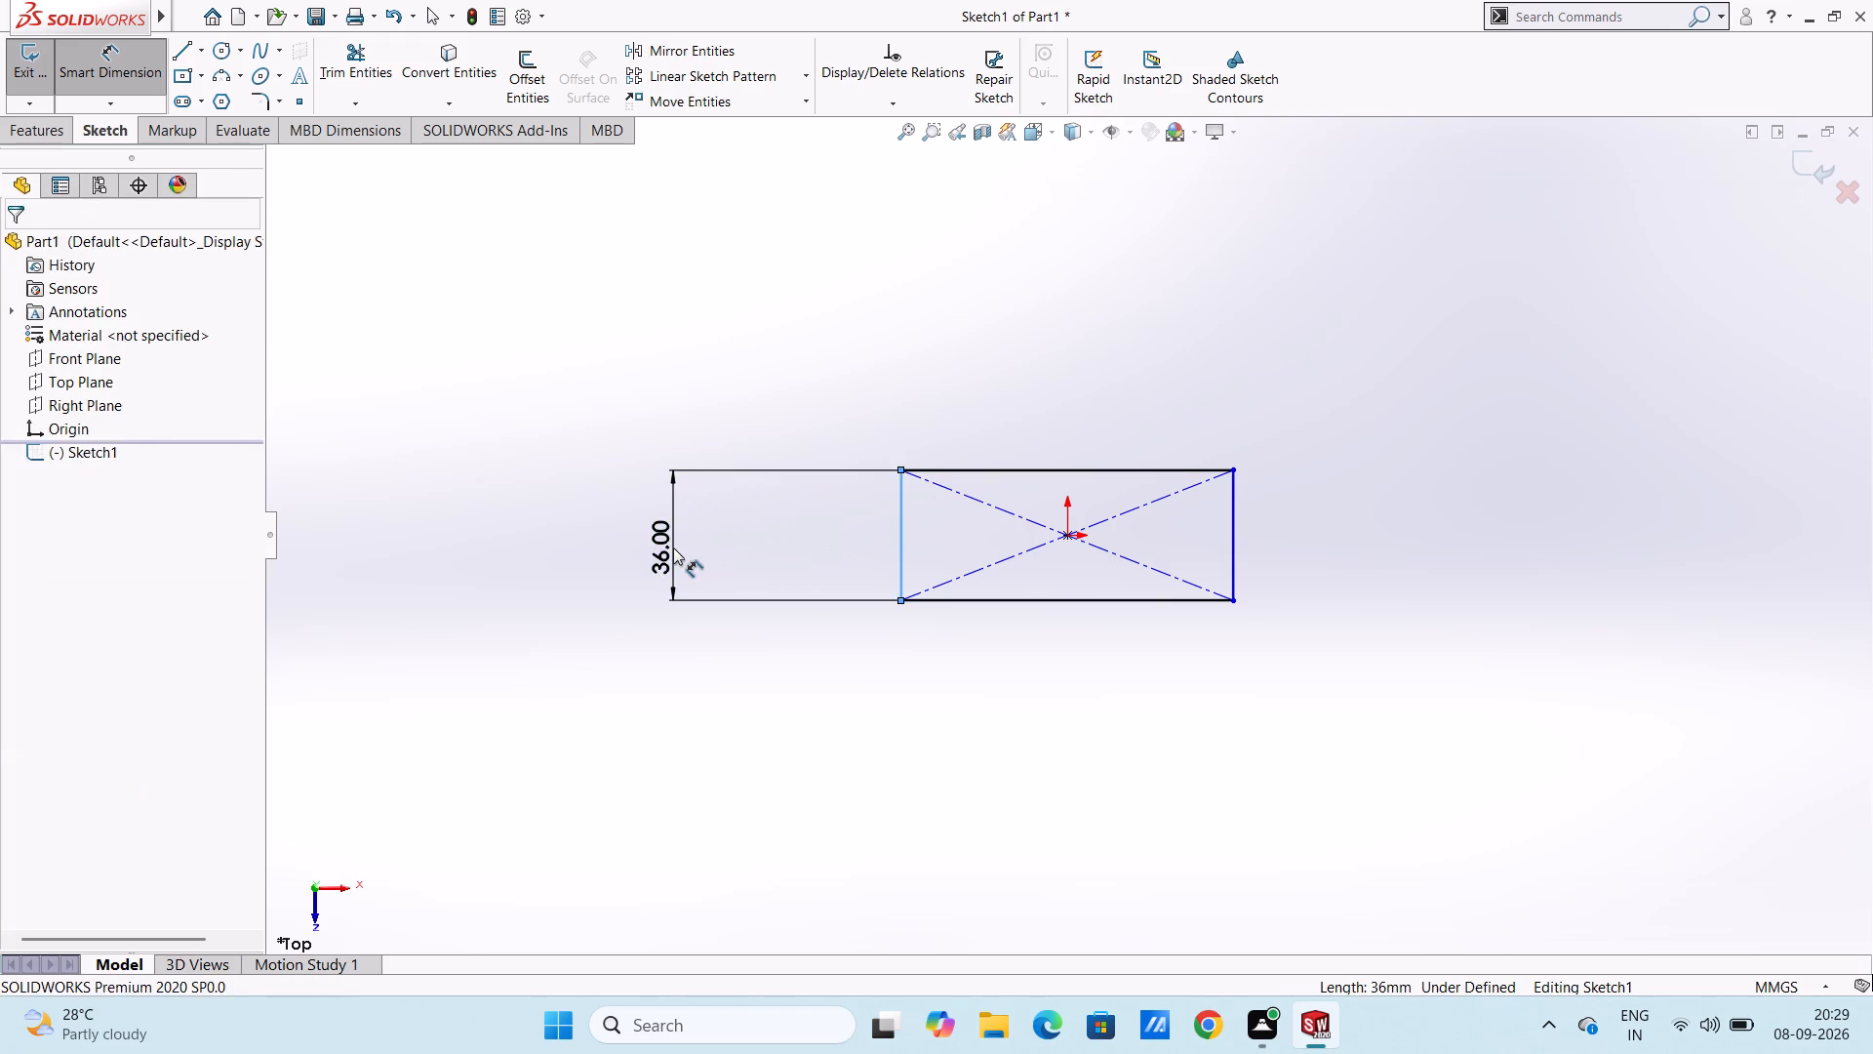
key("Return")
left_click(805, 534)
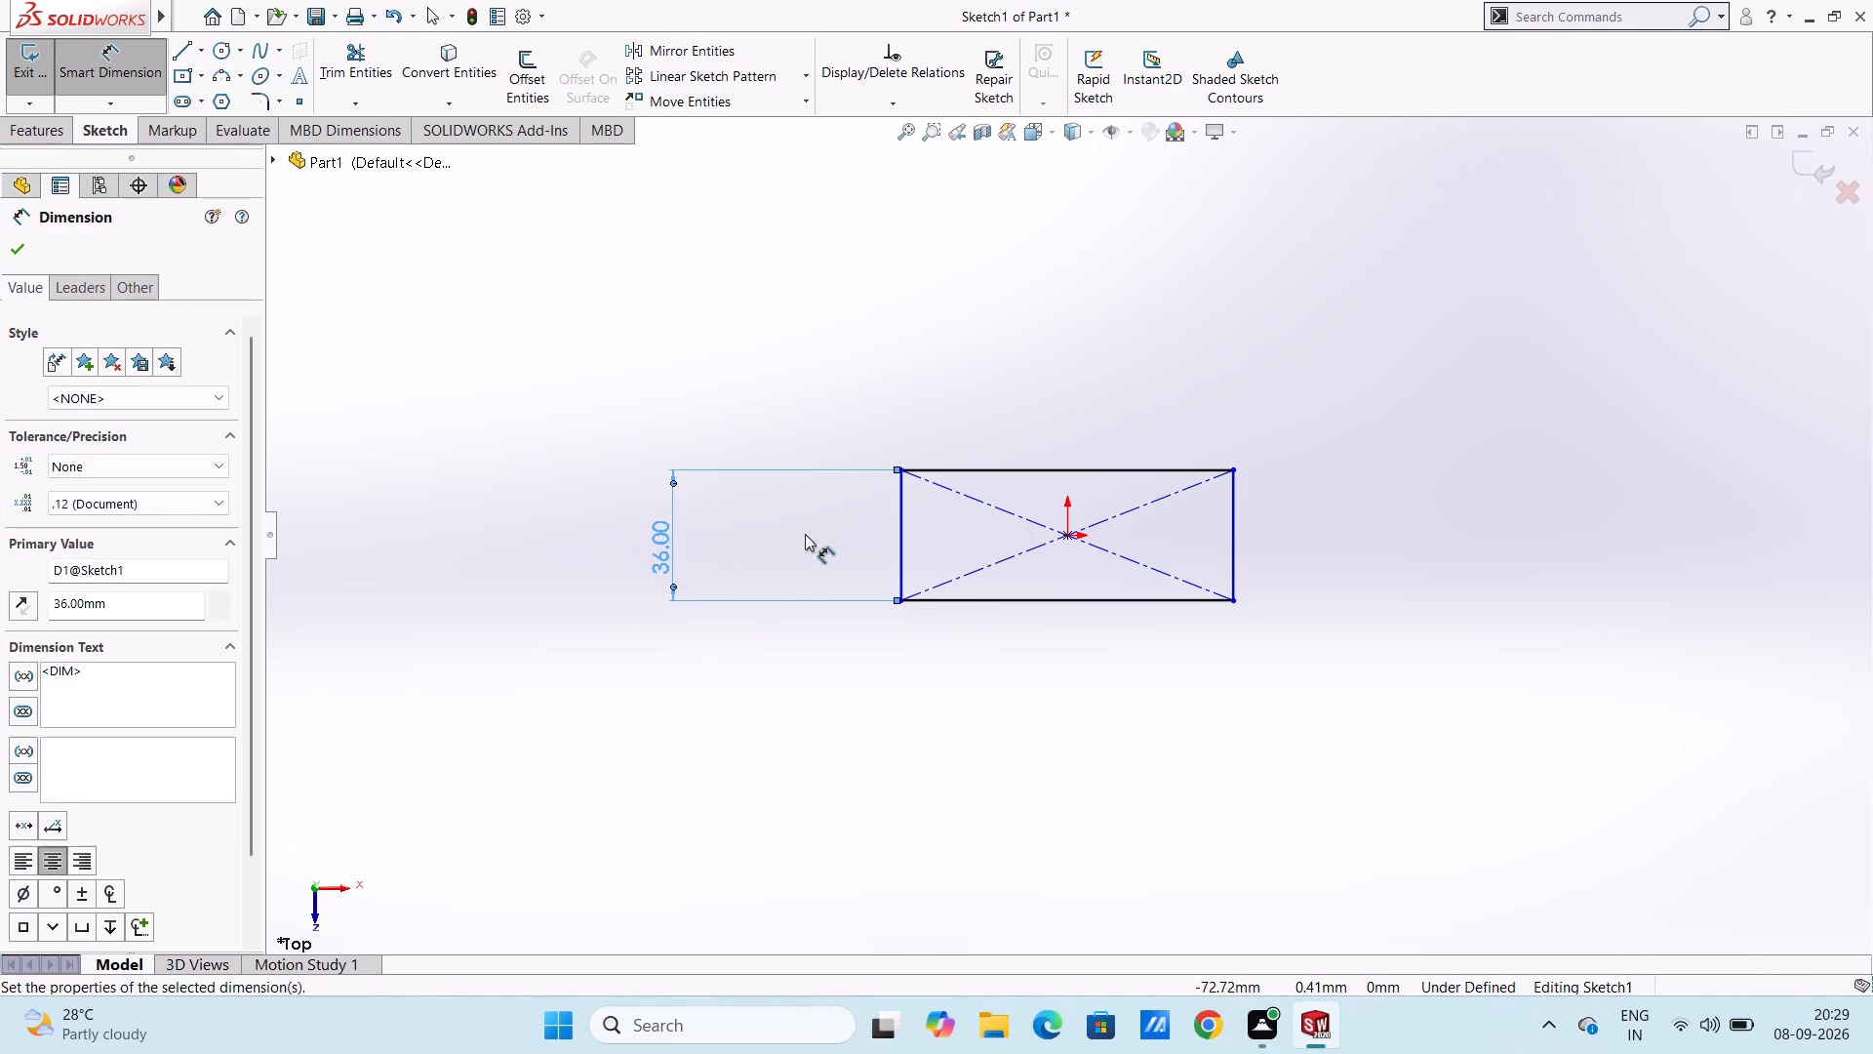
left_click(950, 602)
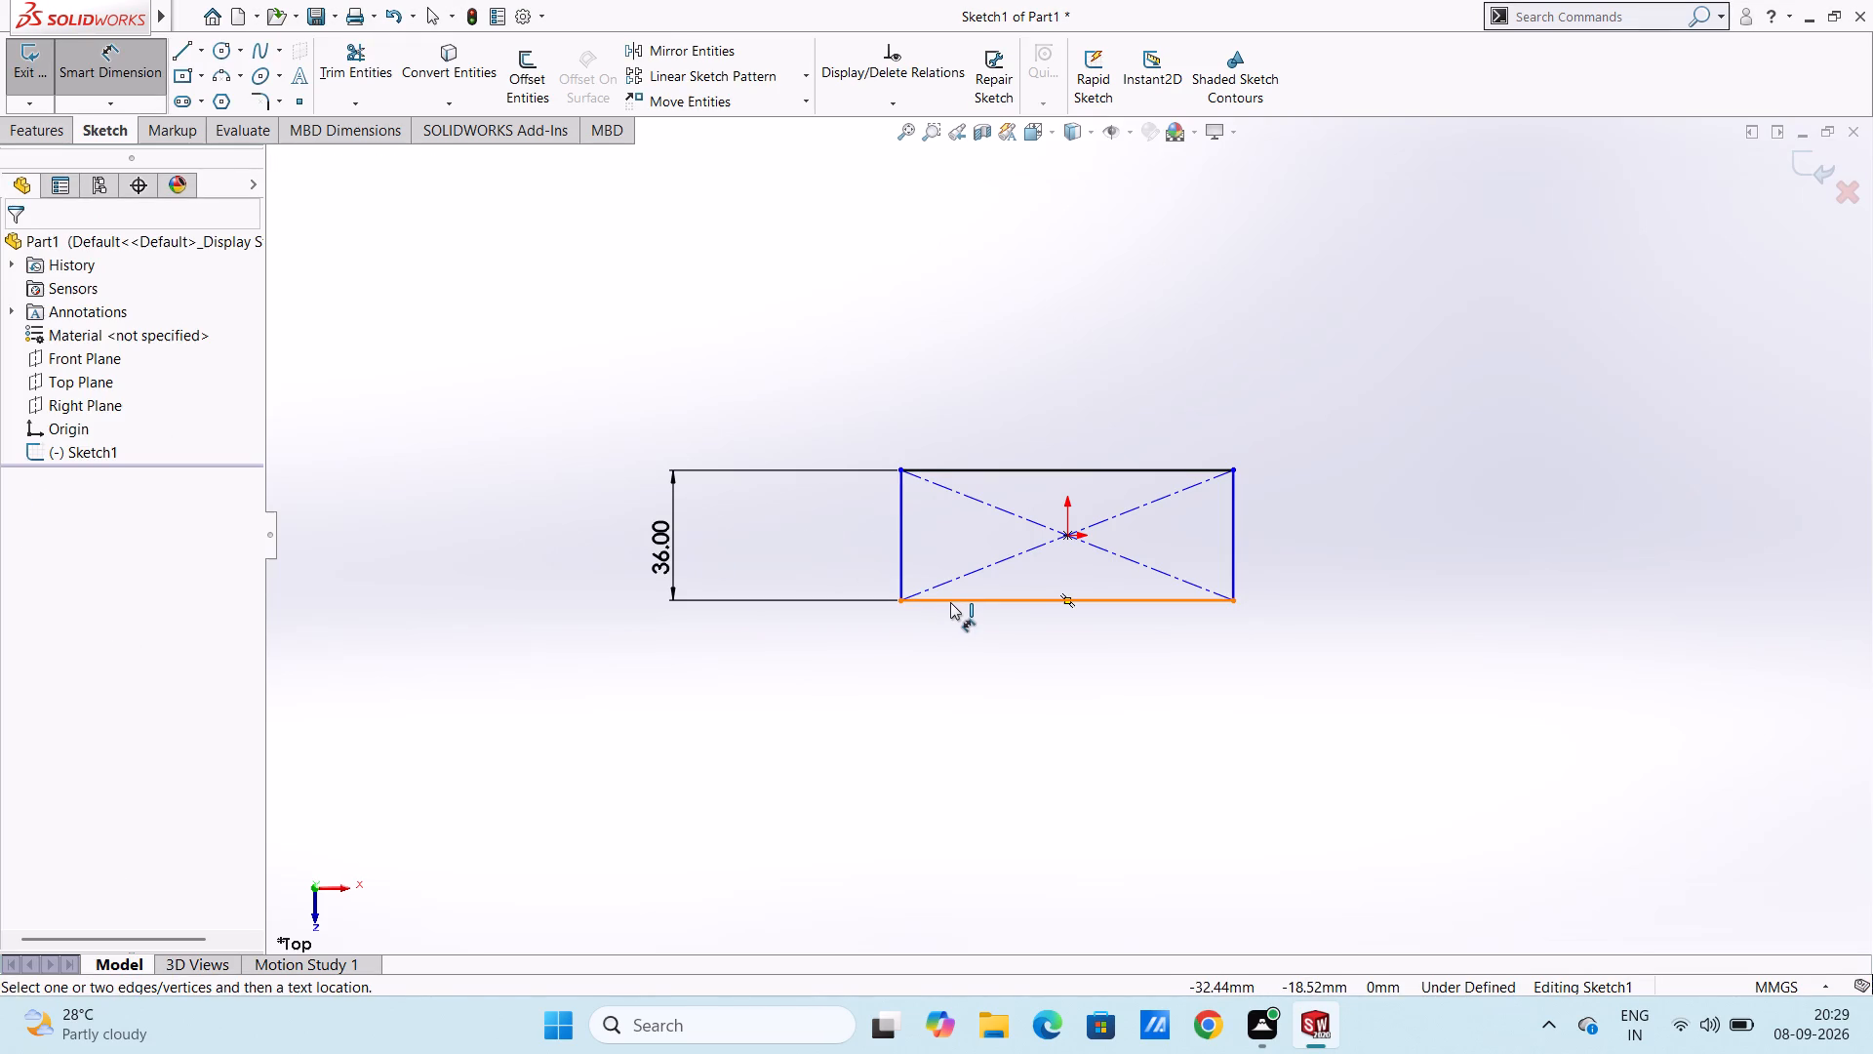
left_click(984, 747)
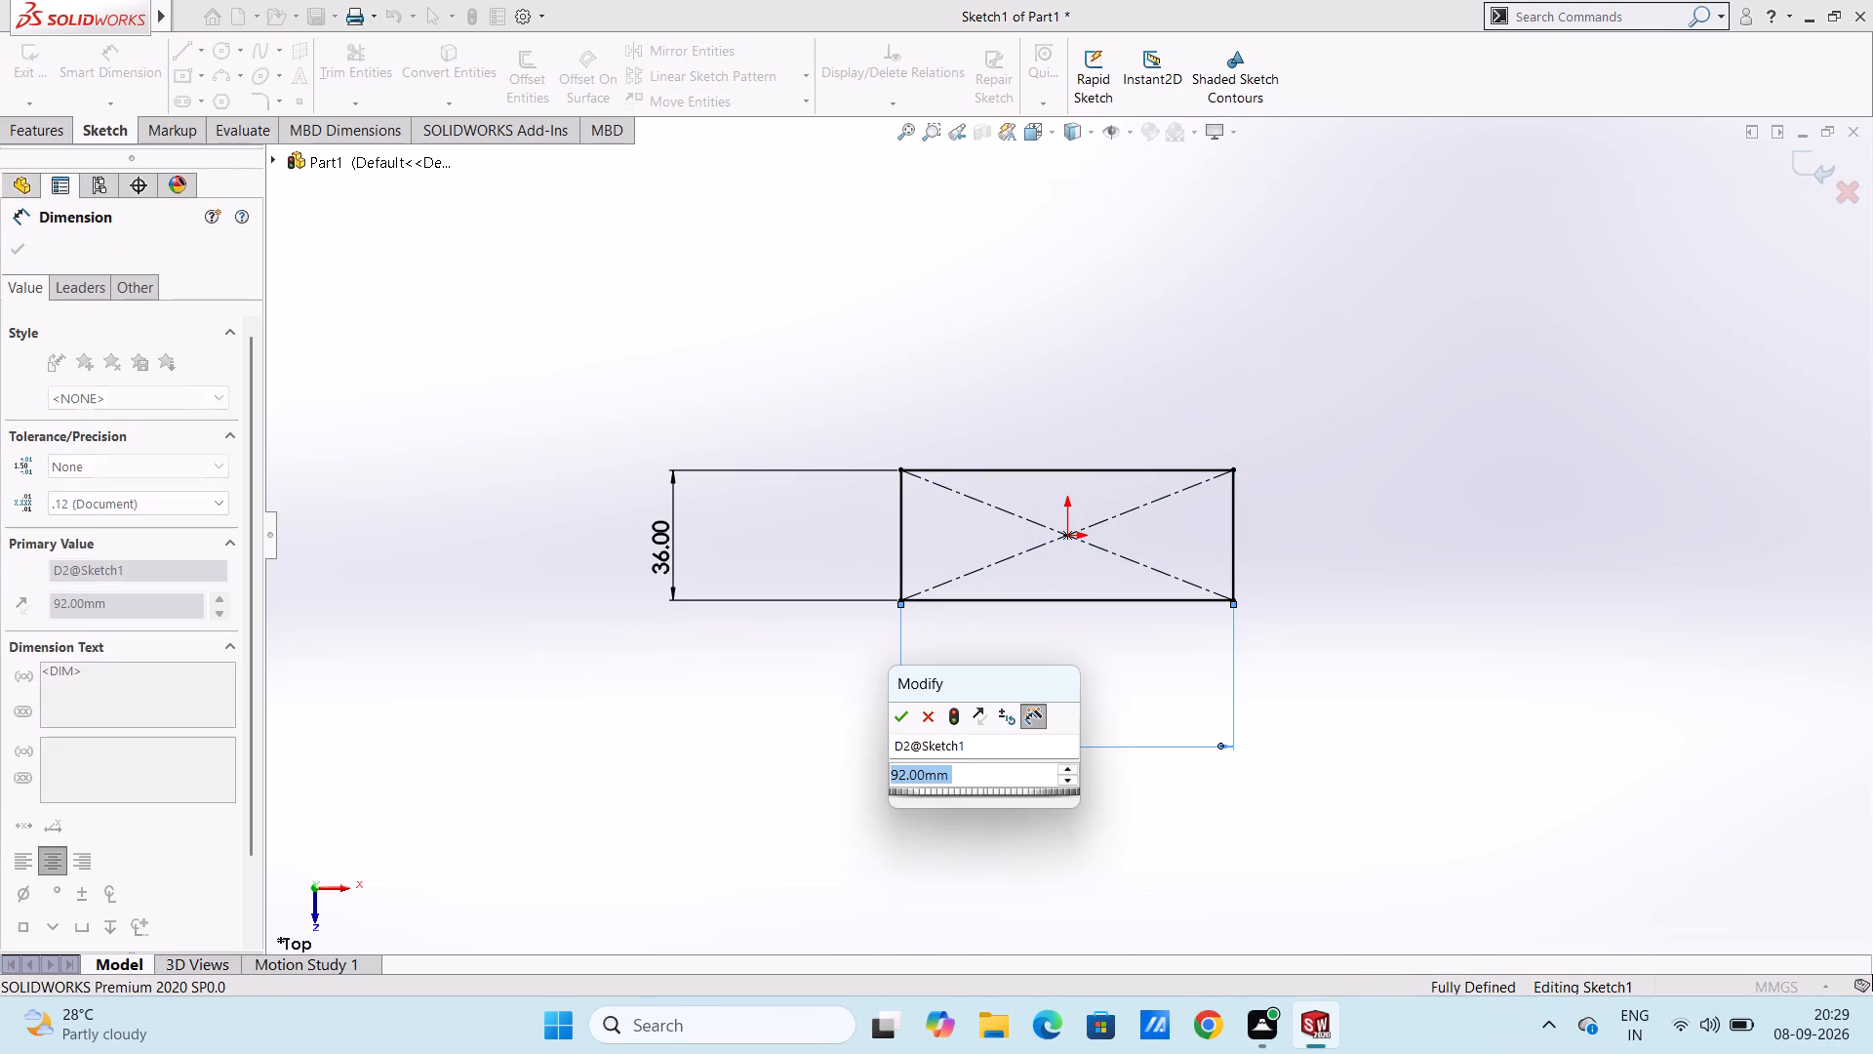
key("Return")
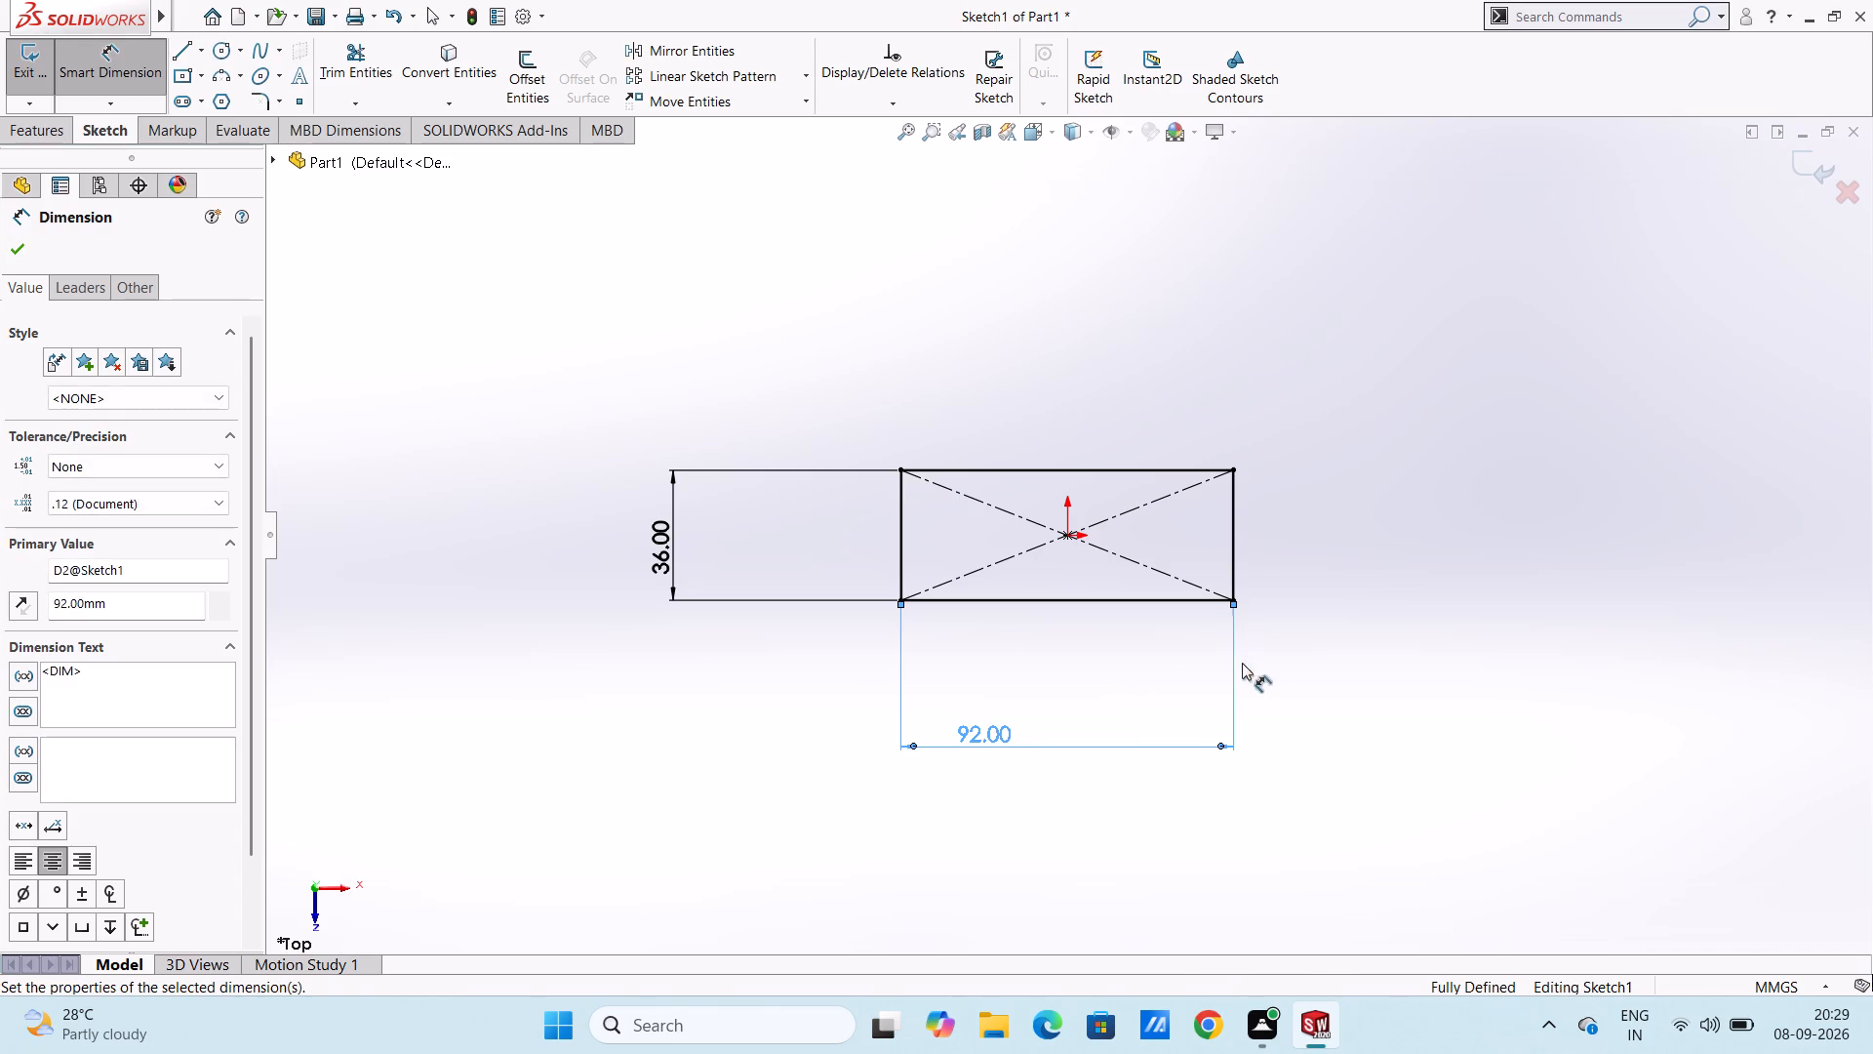
key("Escape")
key("Escape")
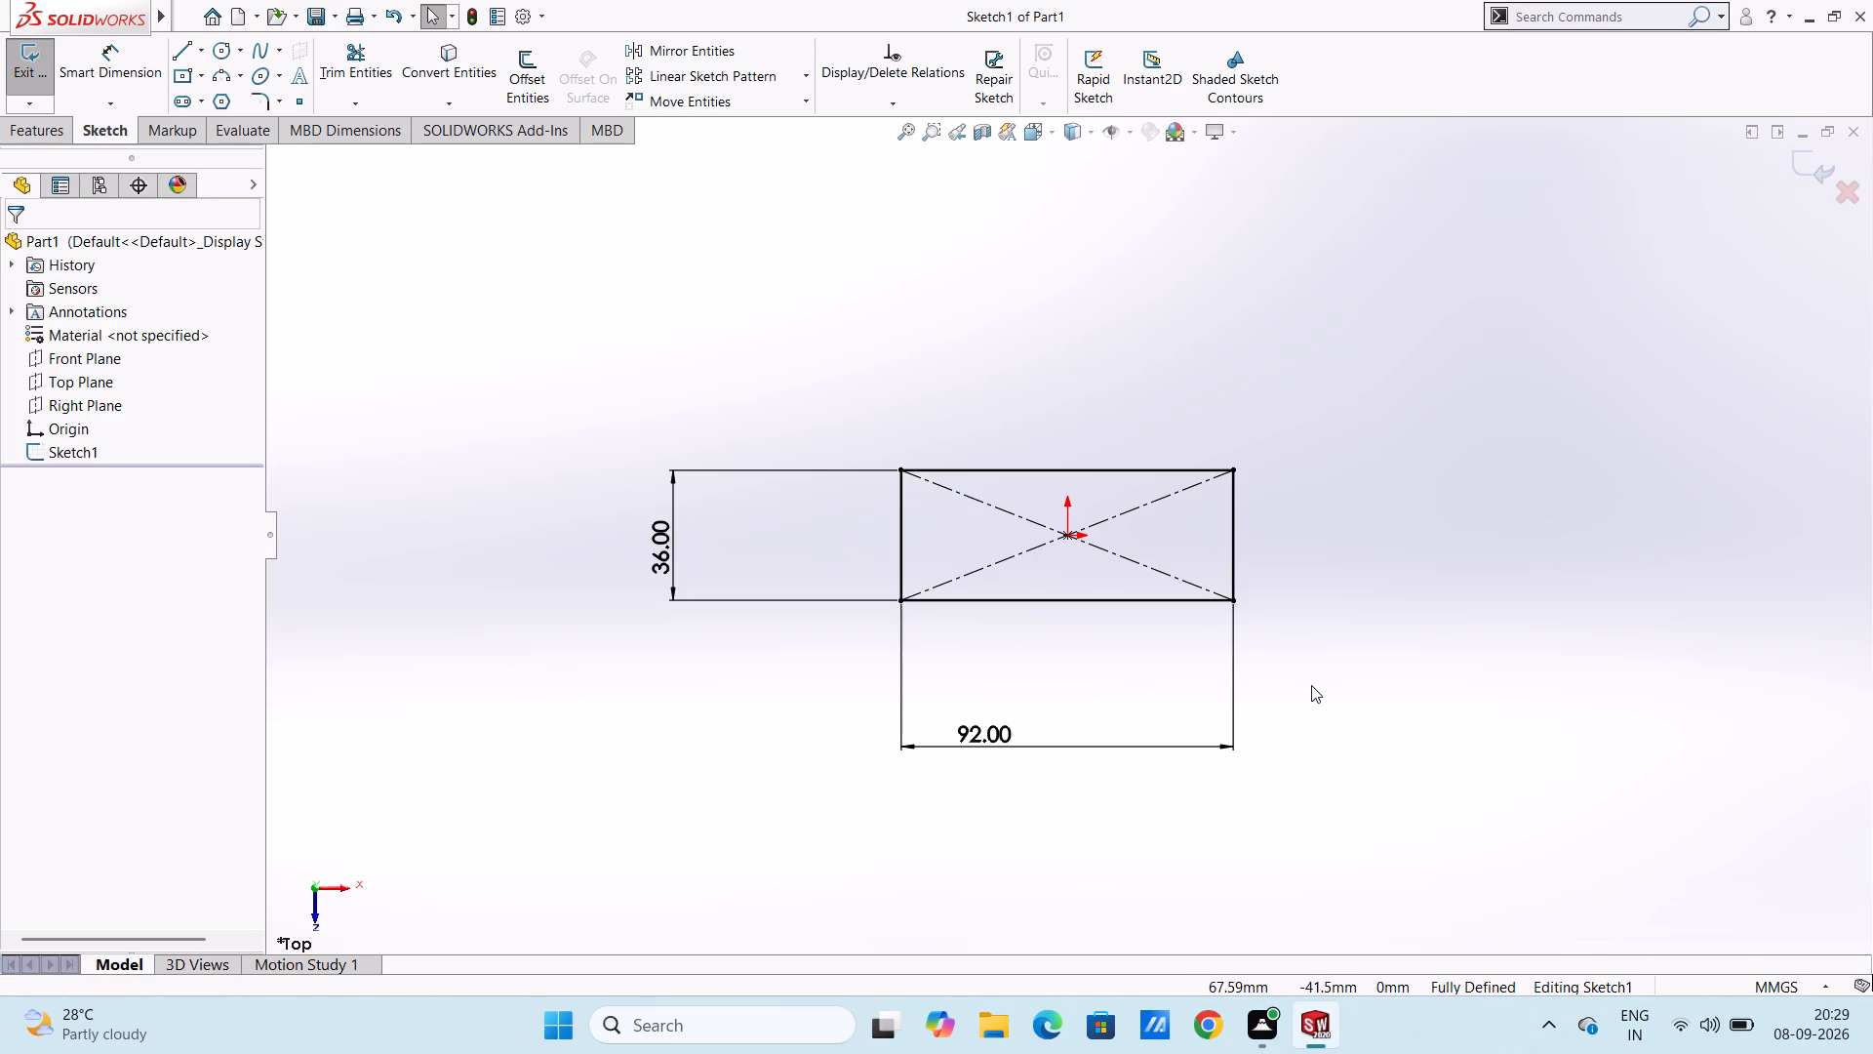
Extrude the rectangle as a blind boss 8 mm deep.
left_click(56, 127)
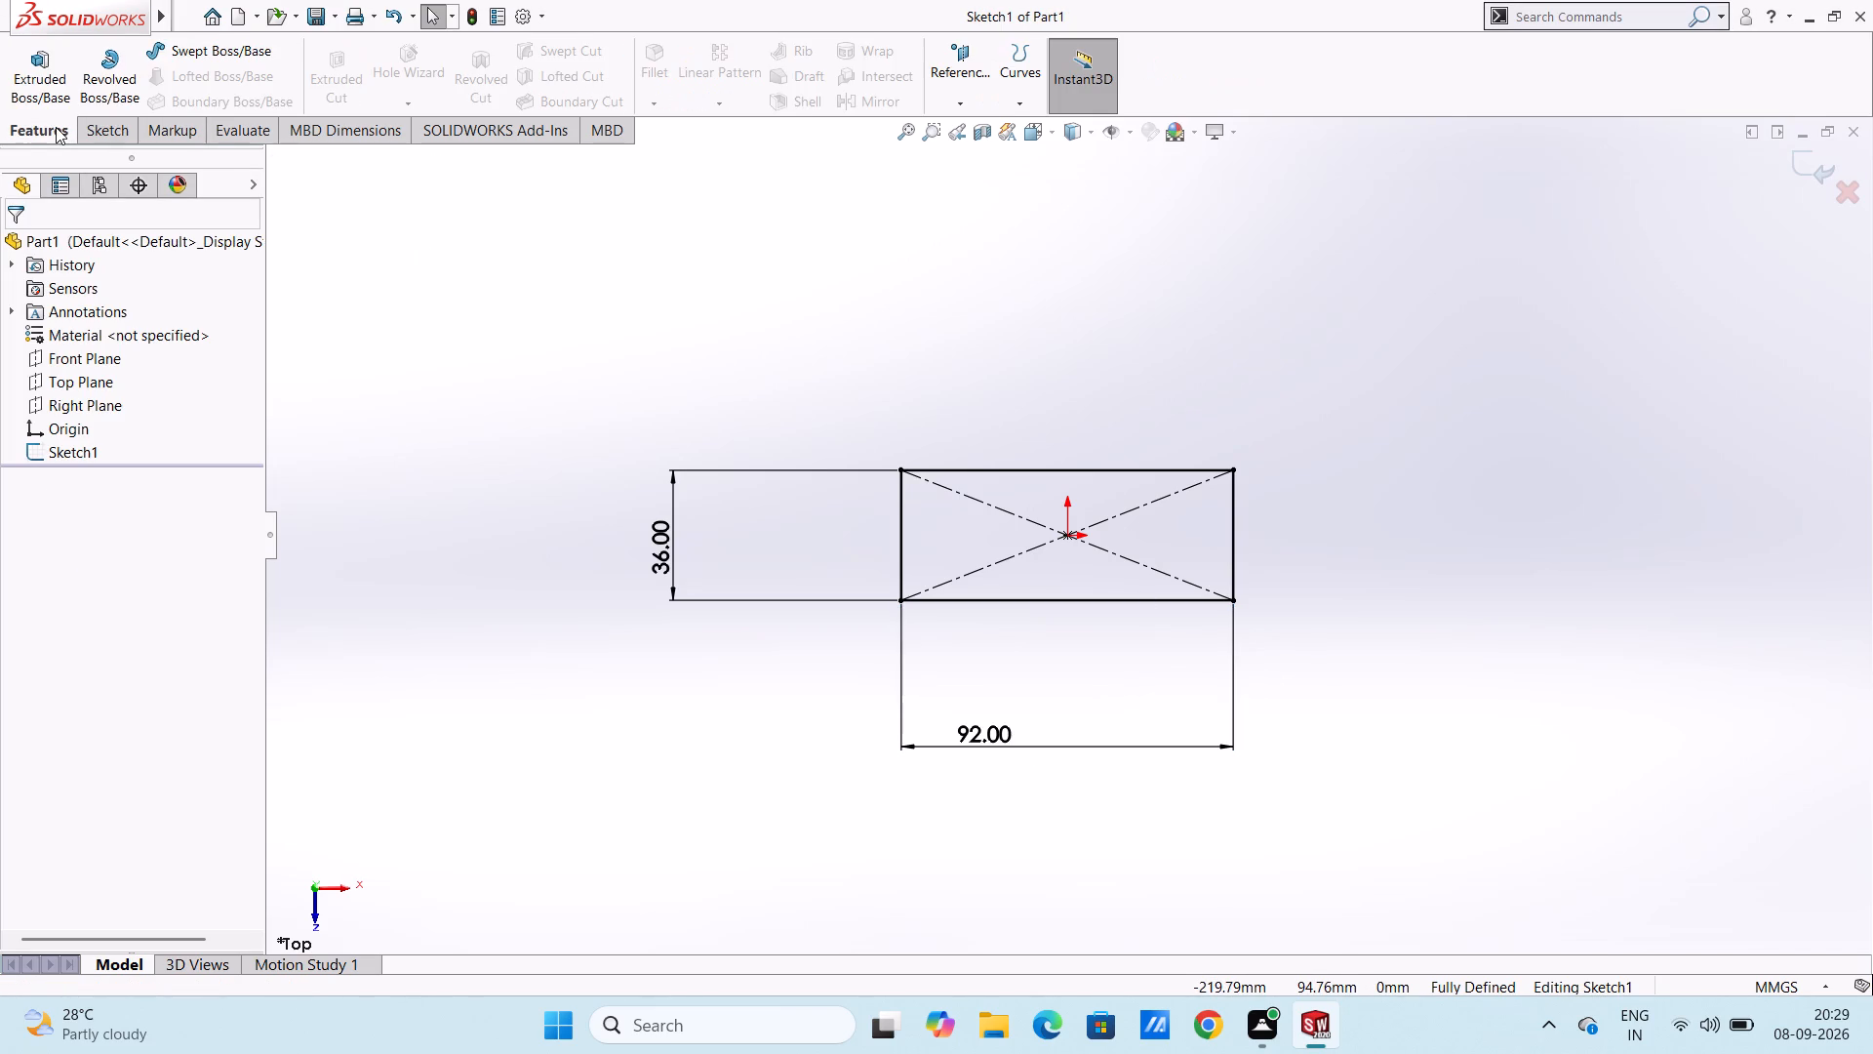
left_click(53, 77)
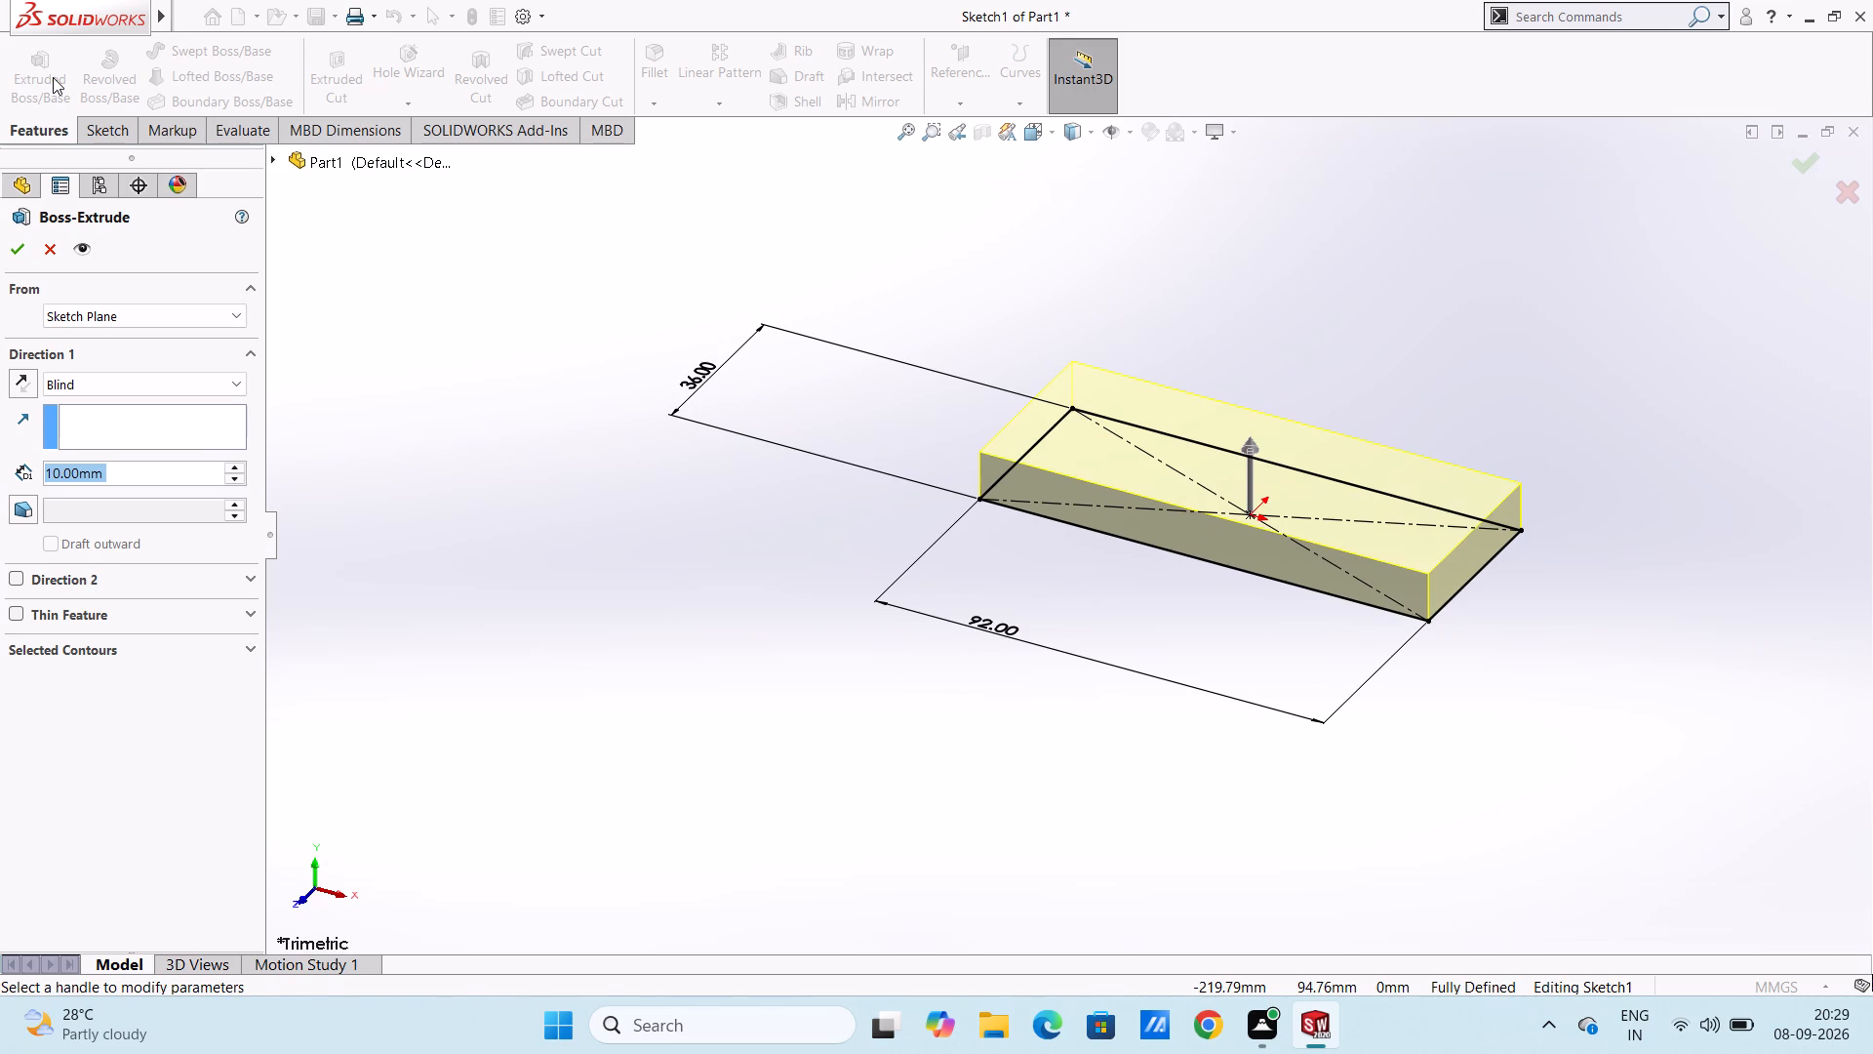
key("8")
key("Return")
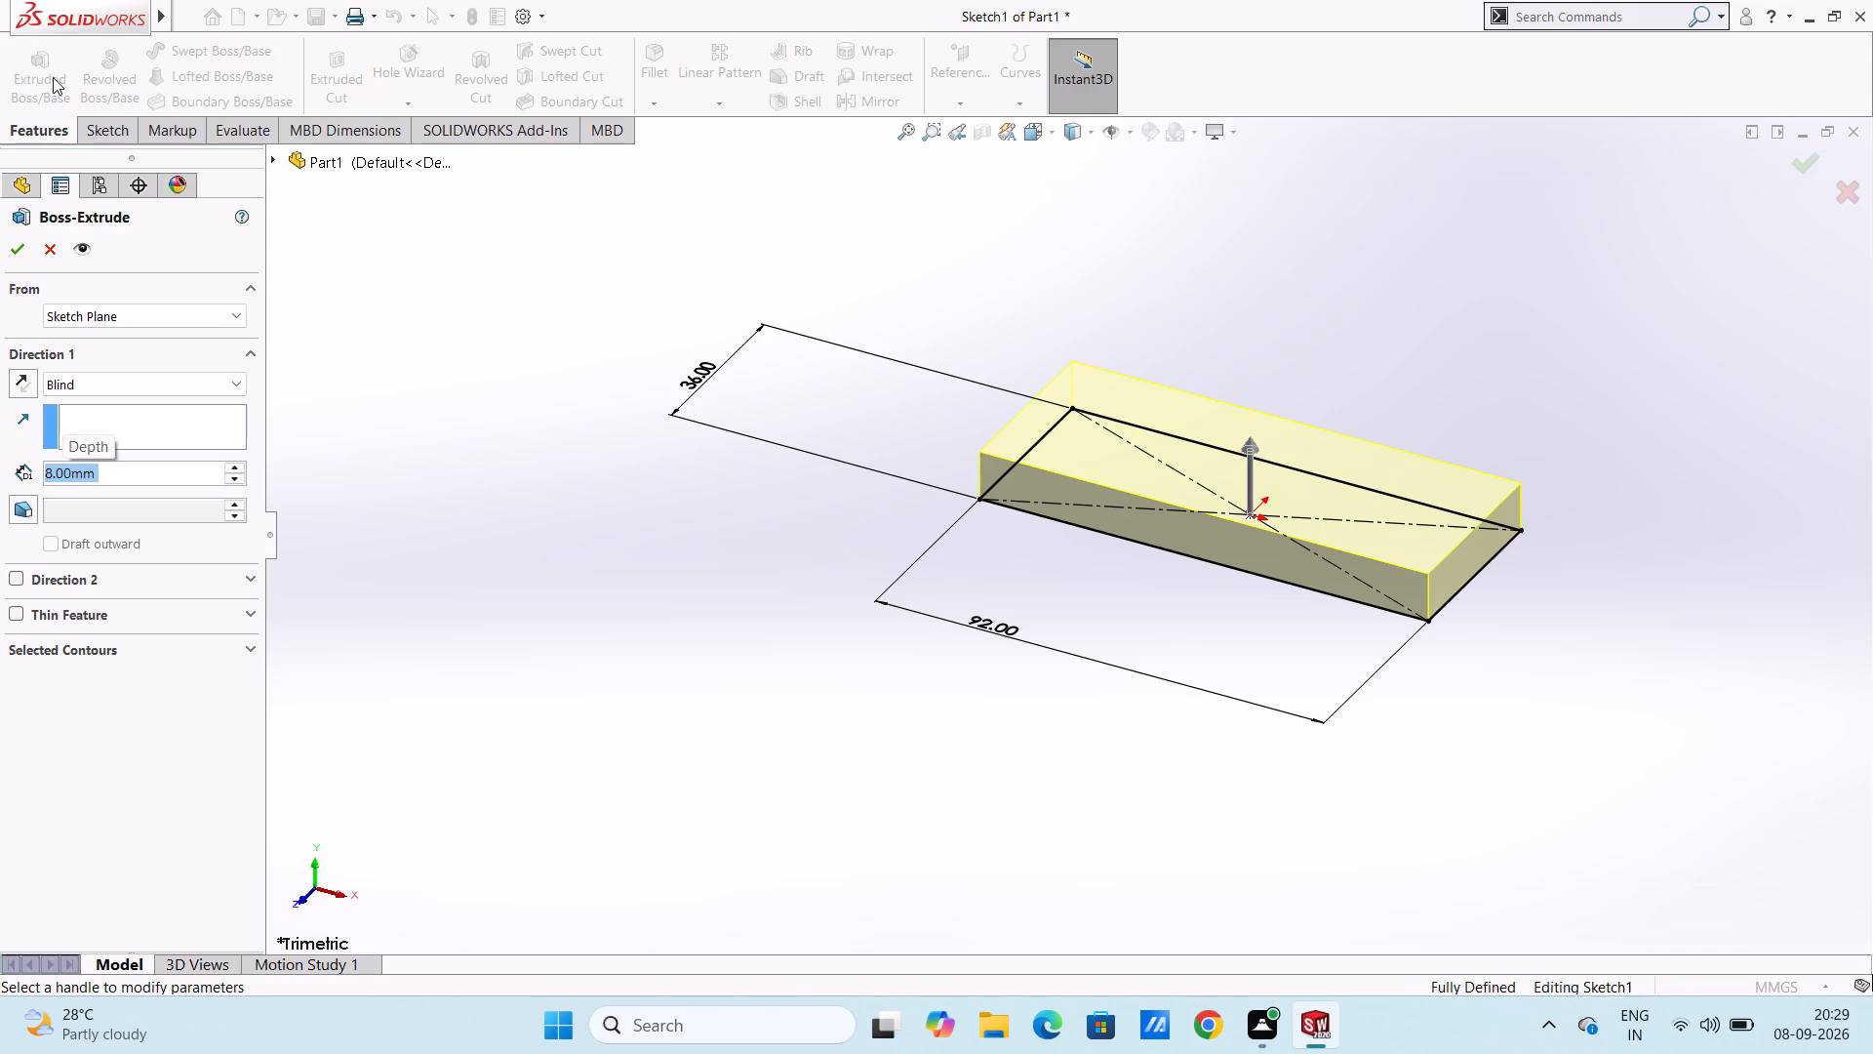
left_click(25, 250)
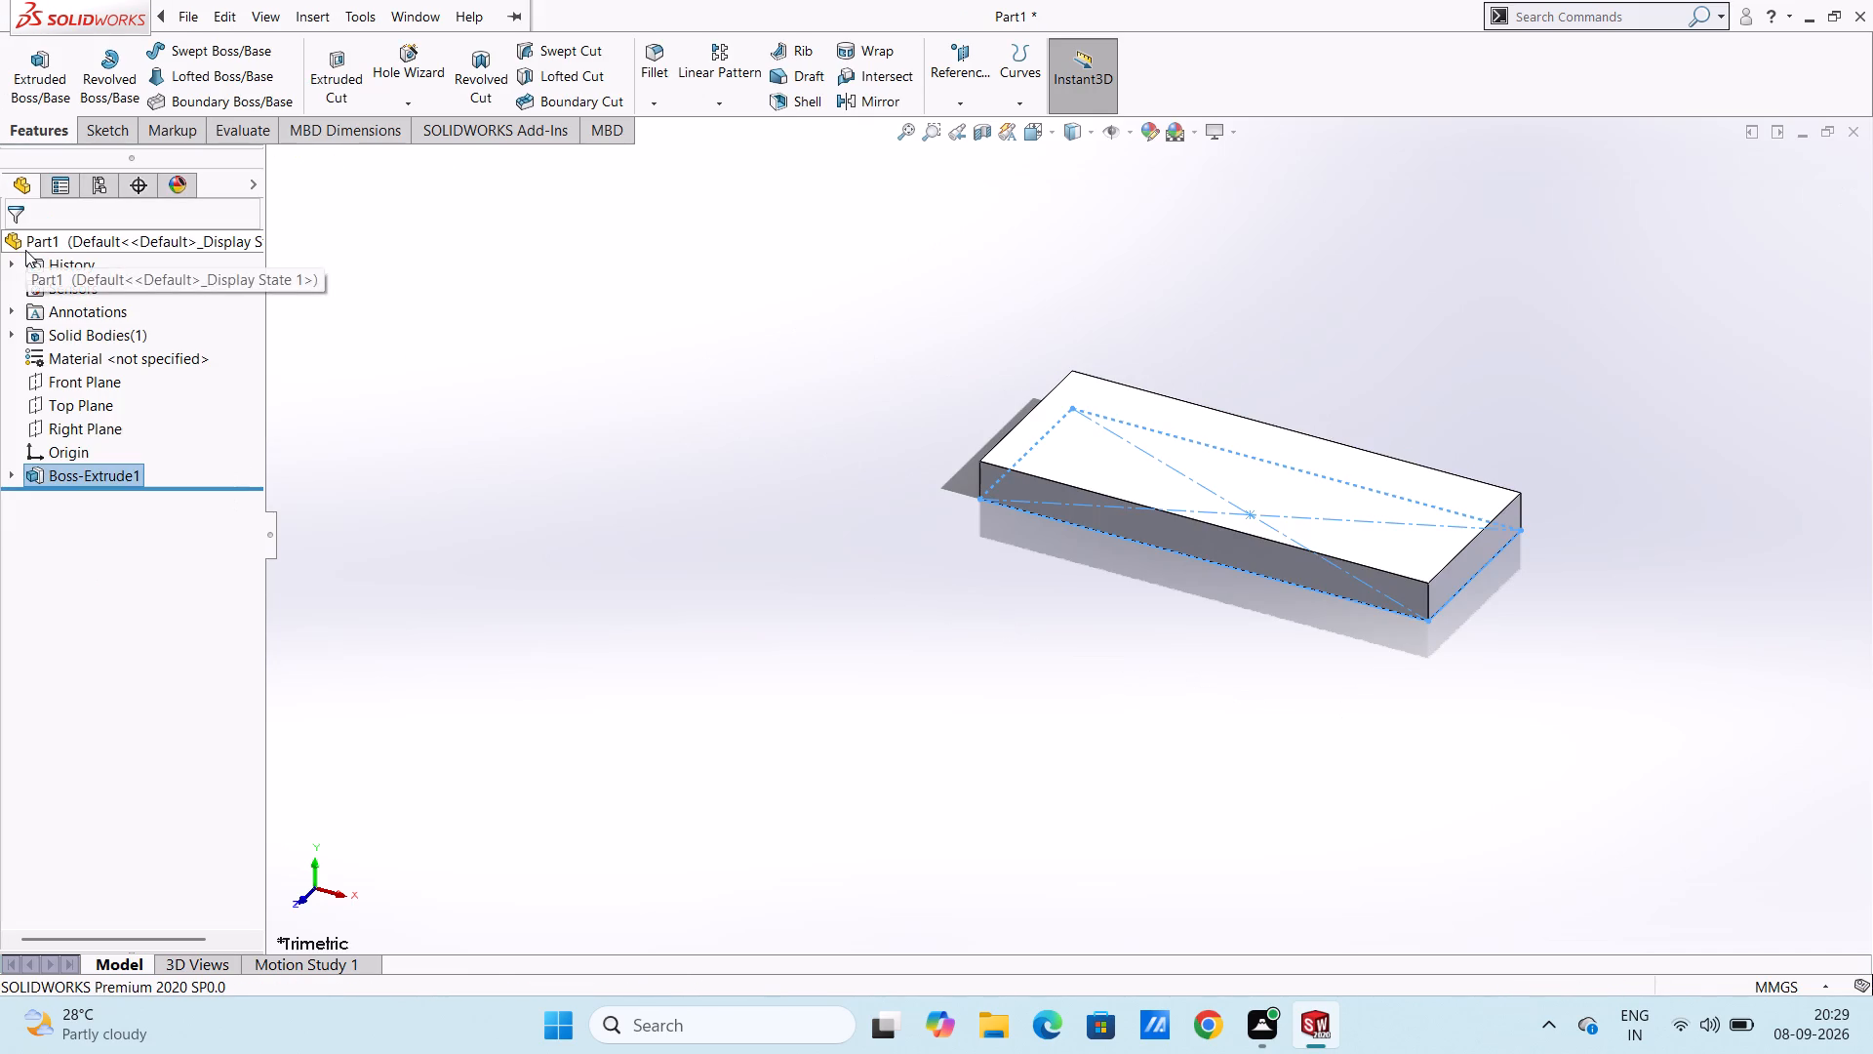
left_click(618, 318)
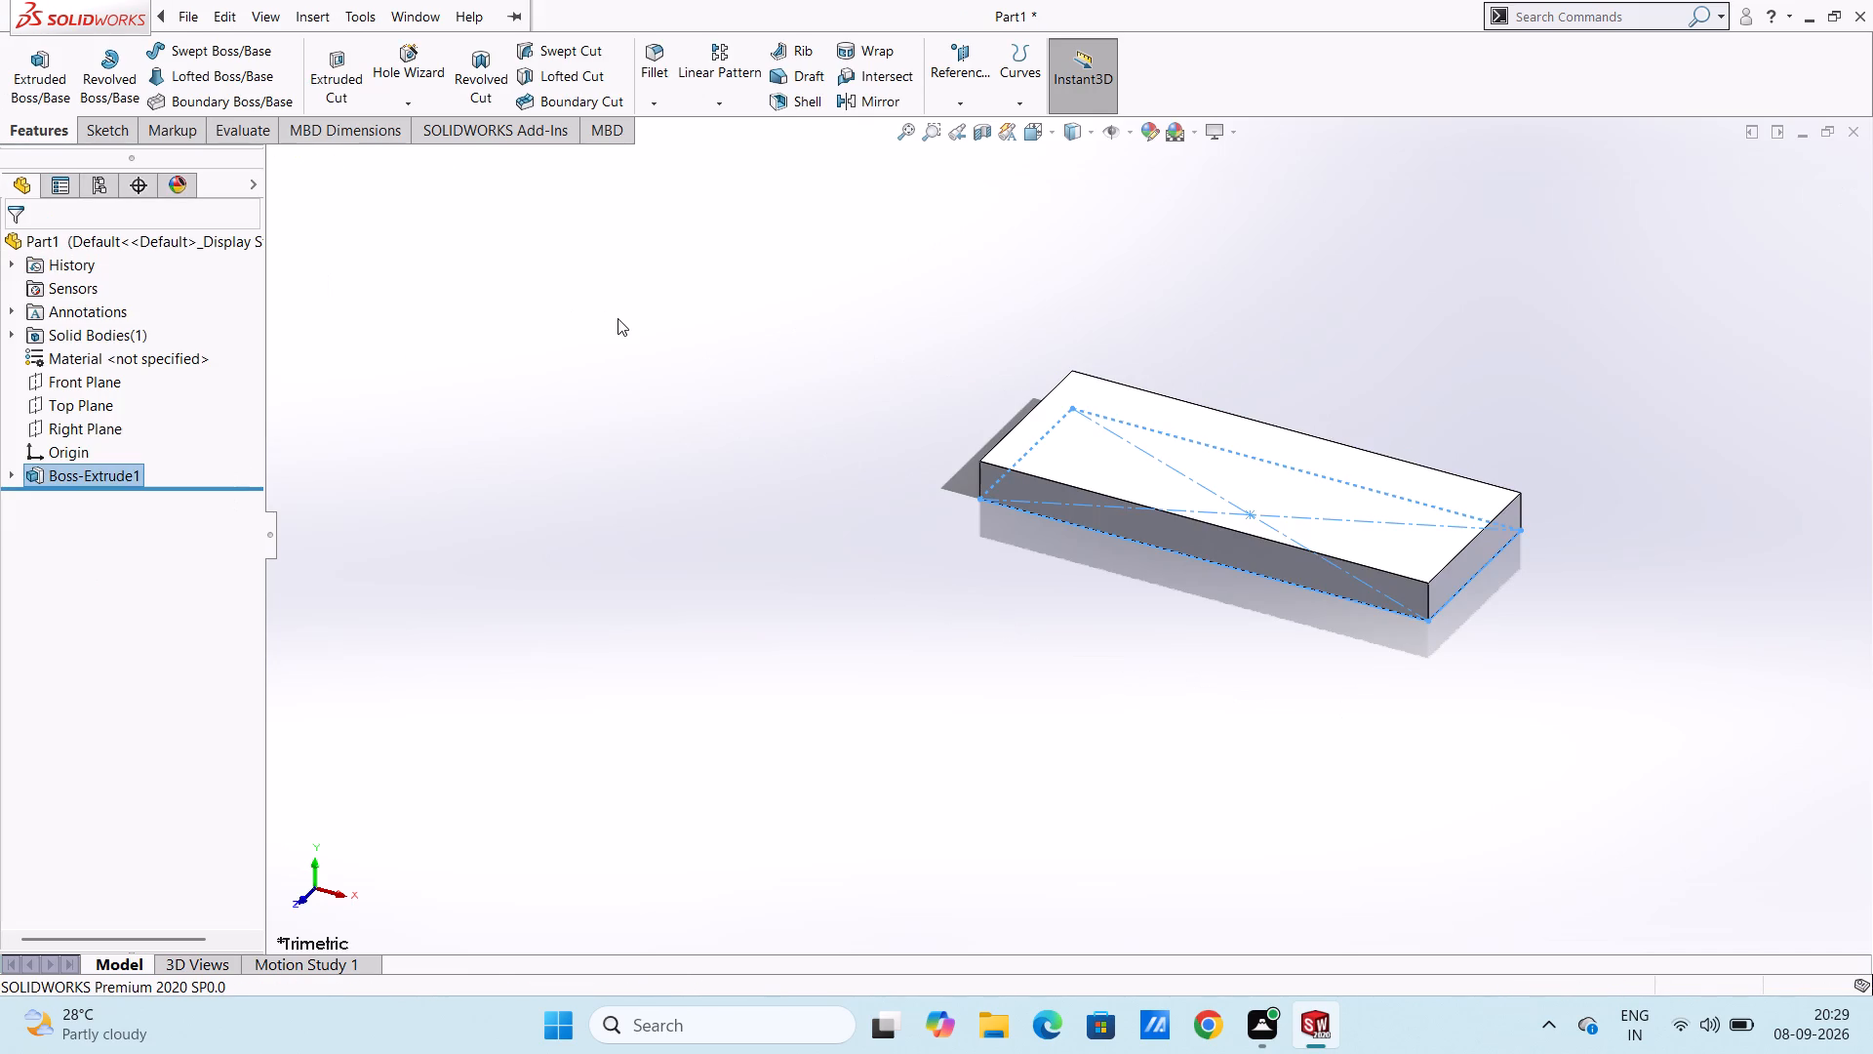
Apply a full round fillet to the plate's +X short end, using the end face as center and the two long side faces as sides.
key("ctrl+5")
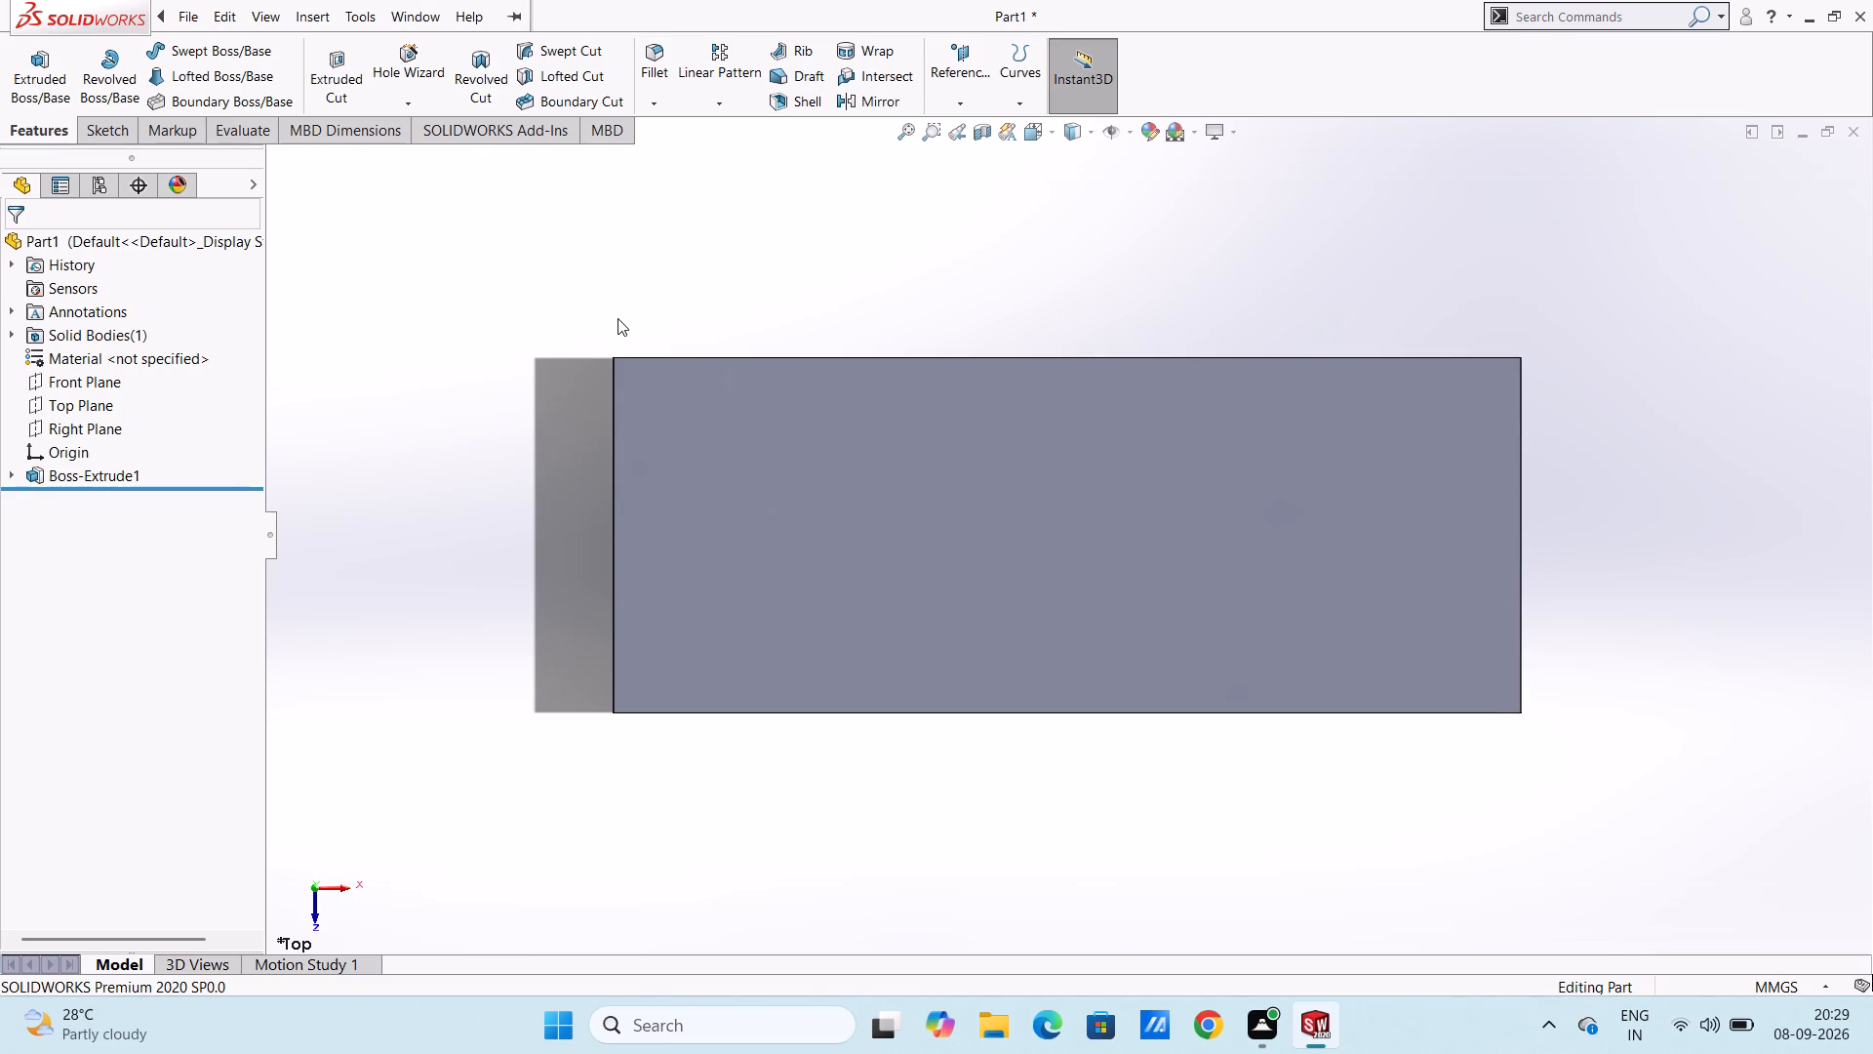
key("ctrl+1")
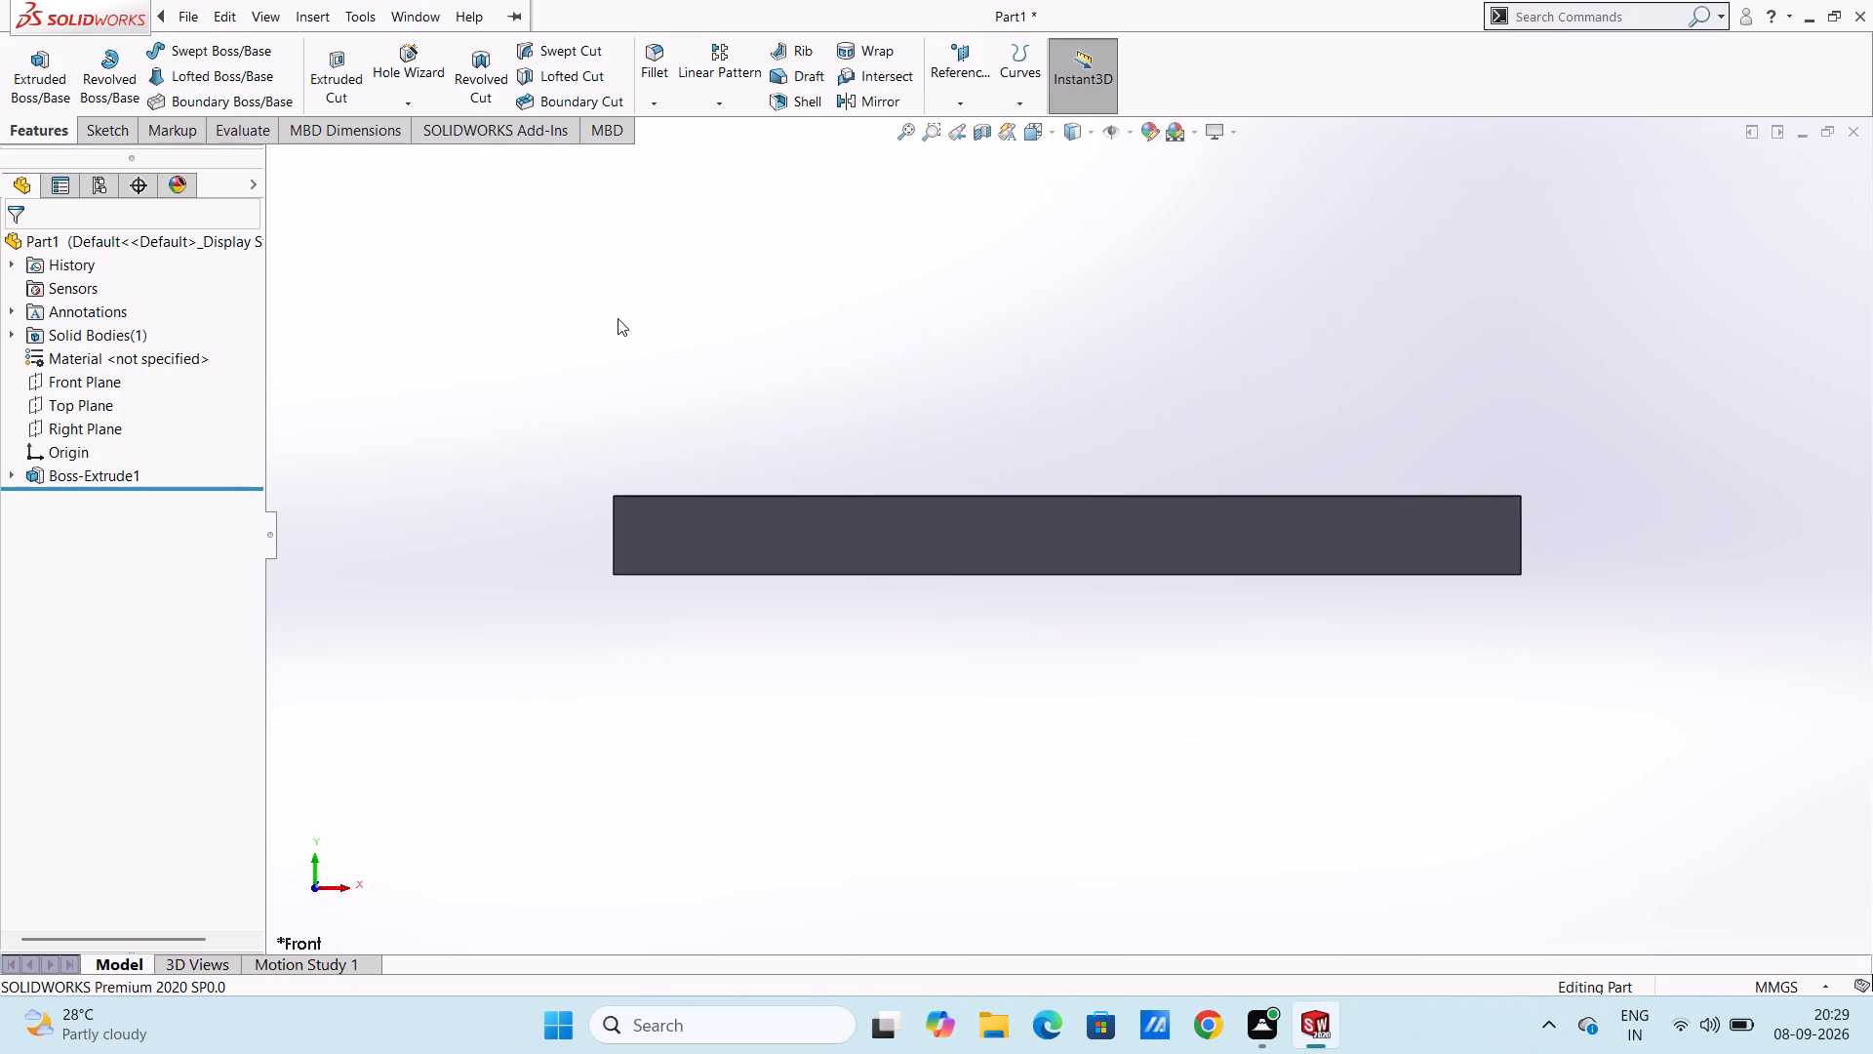
key("ctrl+4")
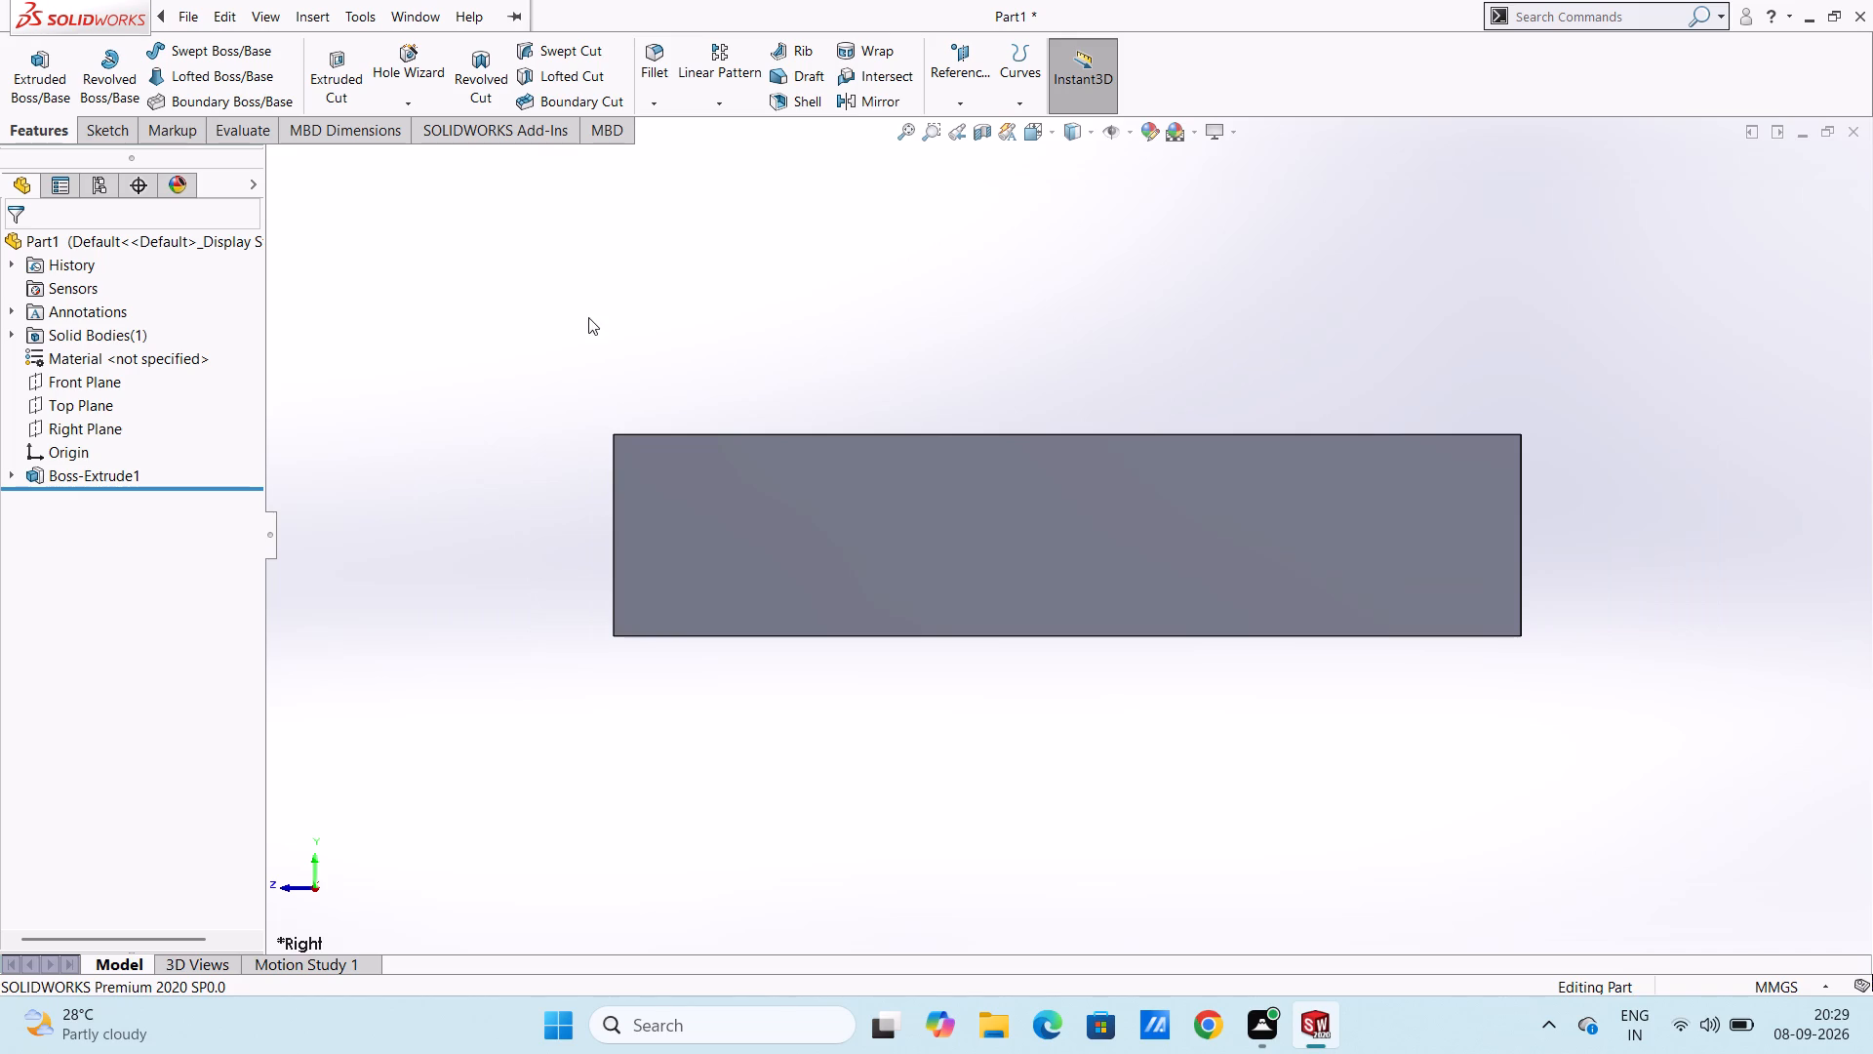
right_click(498, 295)
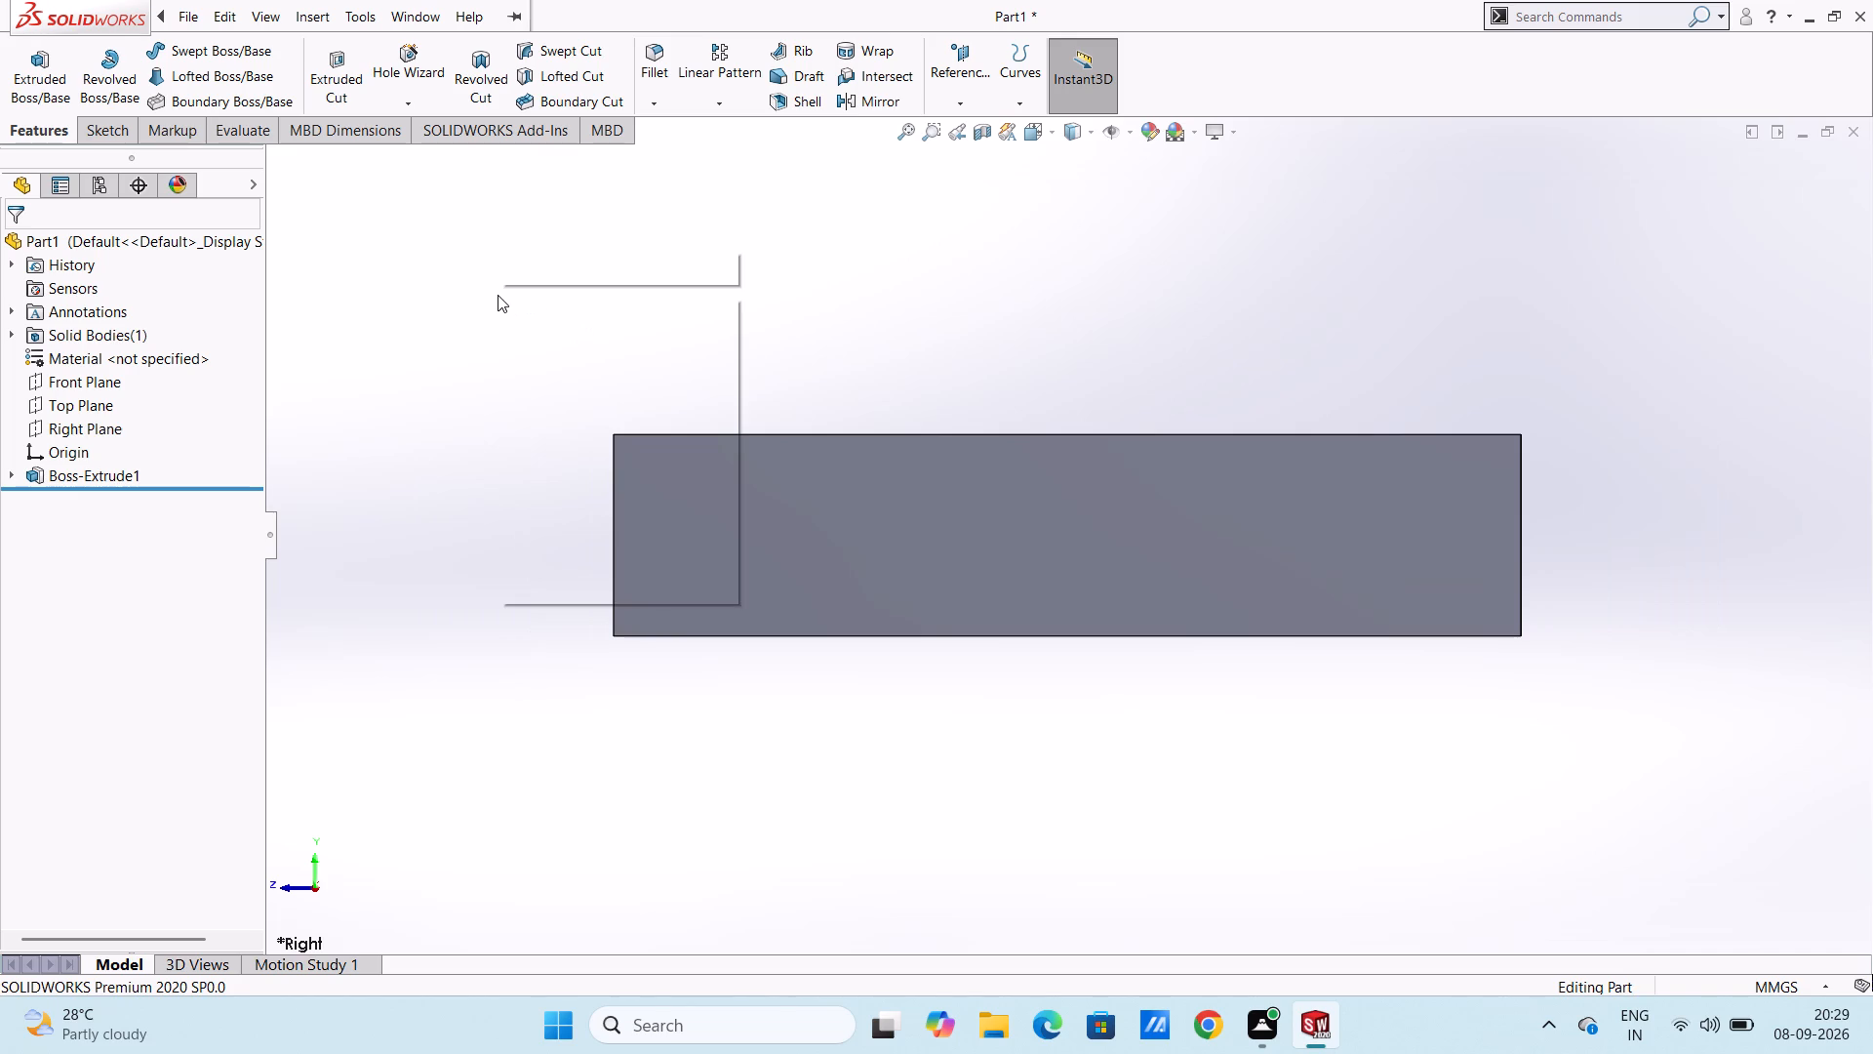
left_click(563, 374)
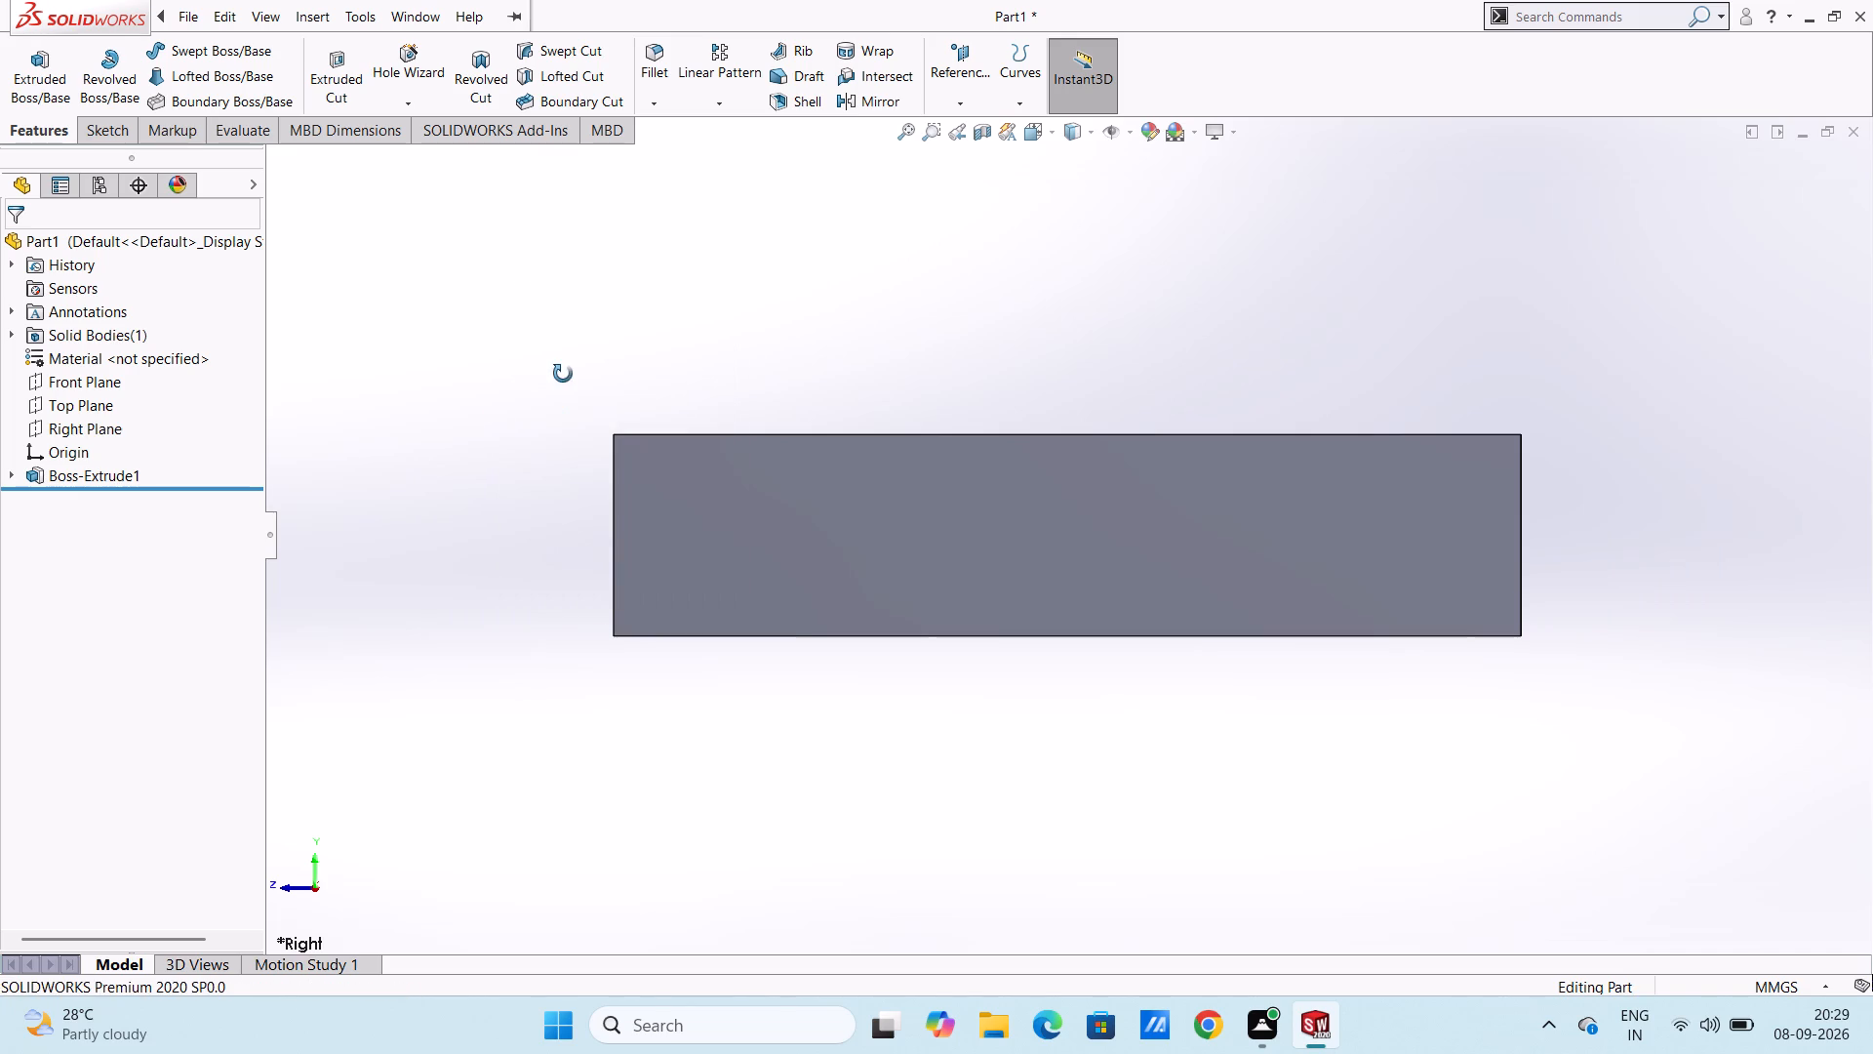
left_click_drag(467, 423, 480, 432)
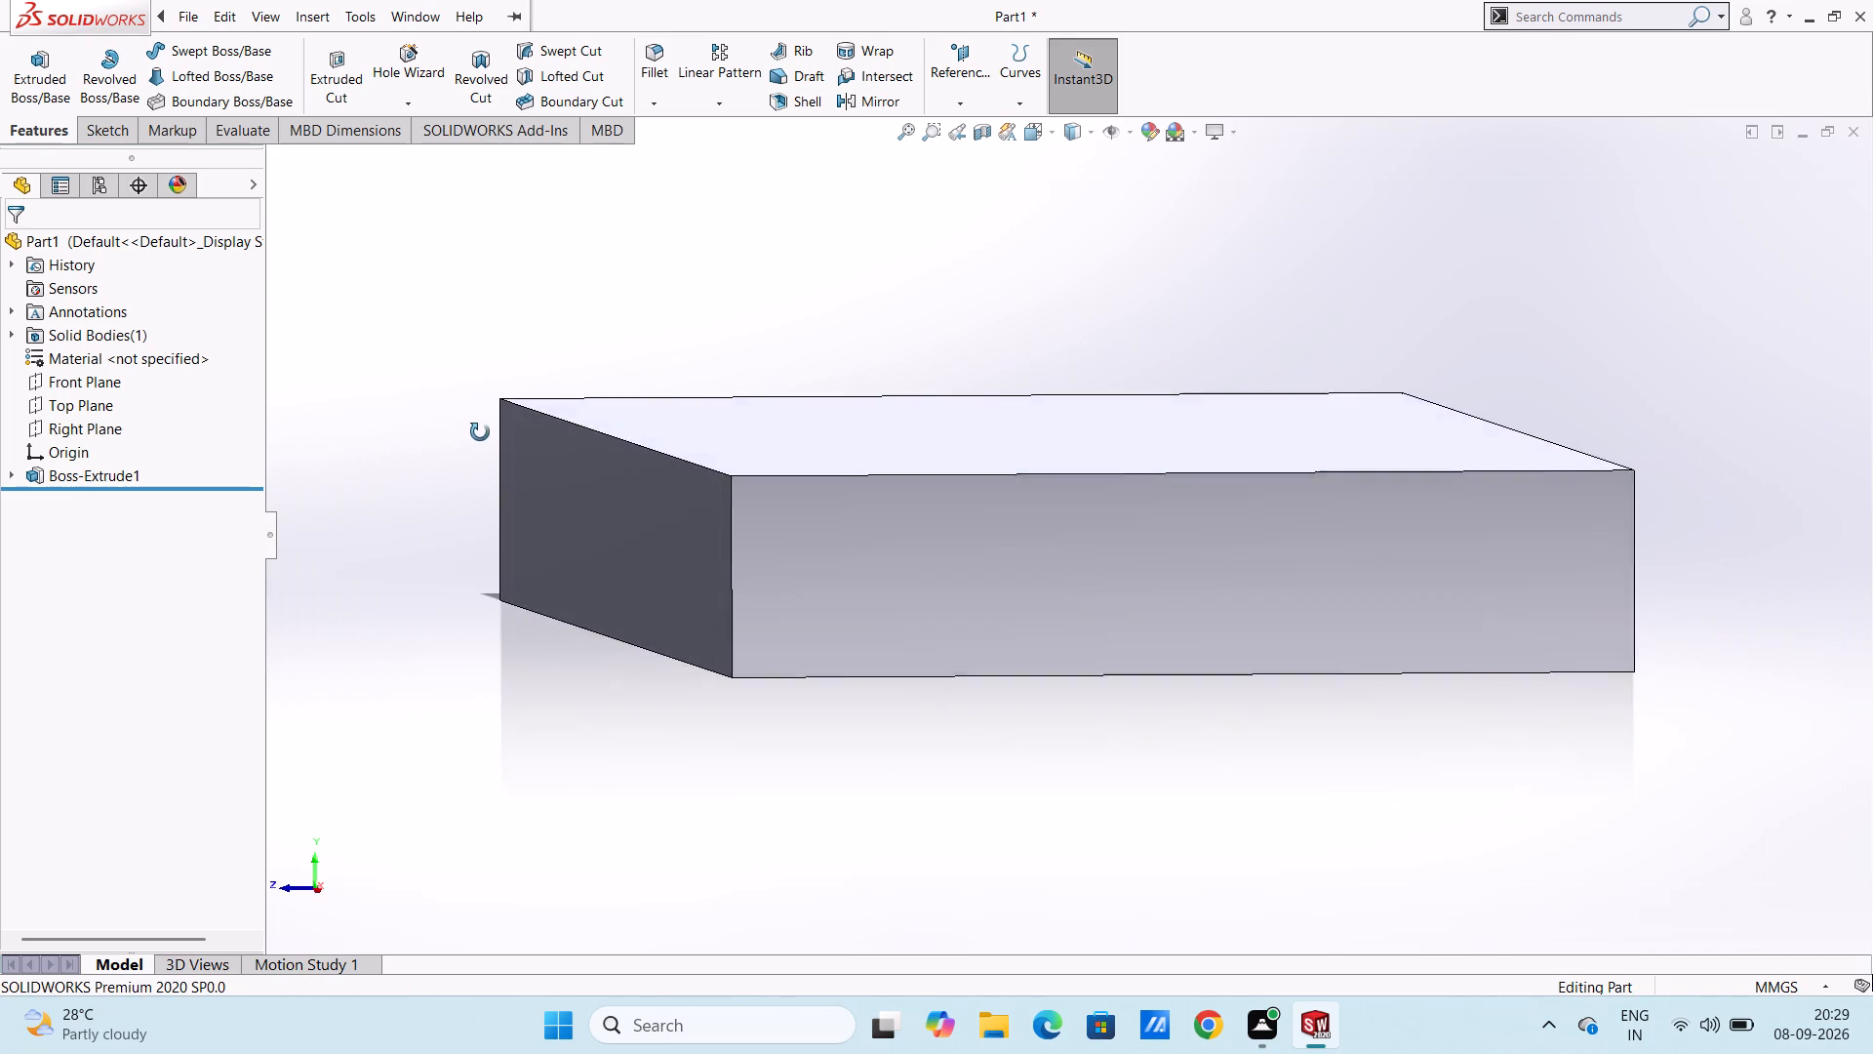
left_click_drag(480, 432, 477, 433)
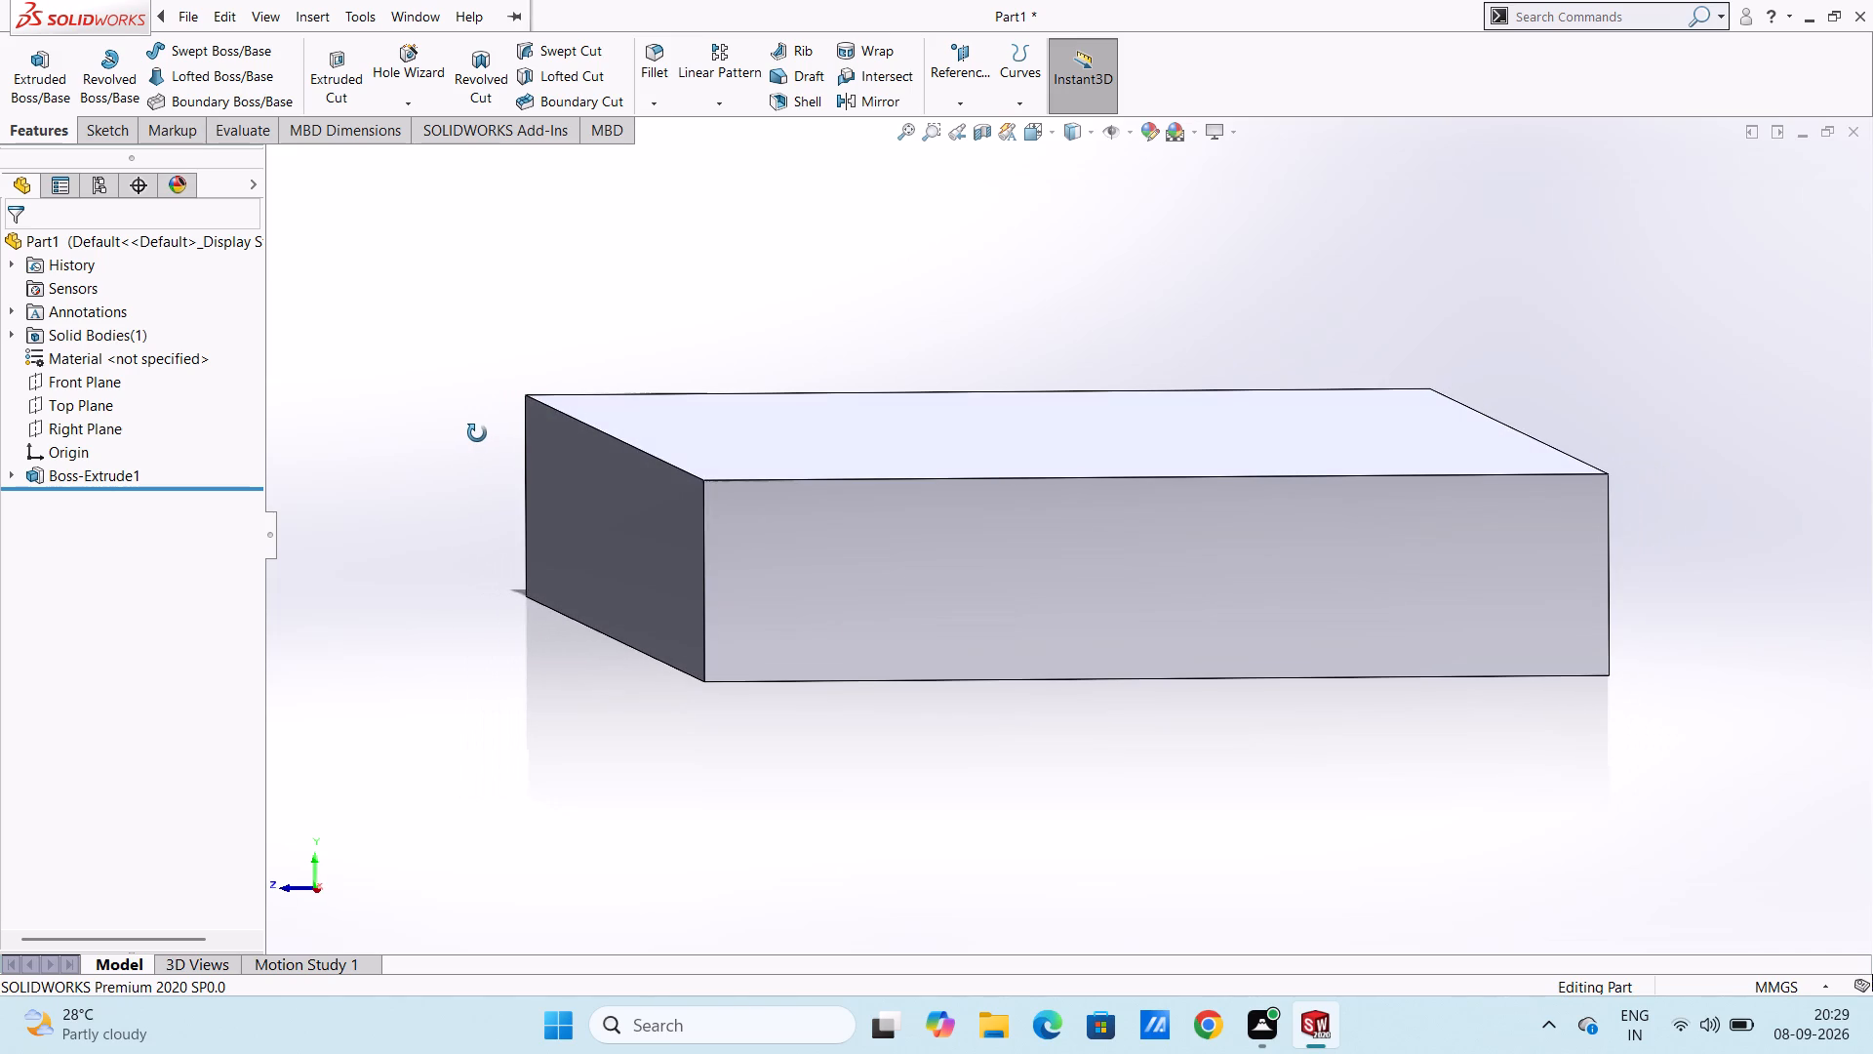
key("Escape")
left_click(655, 54)
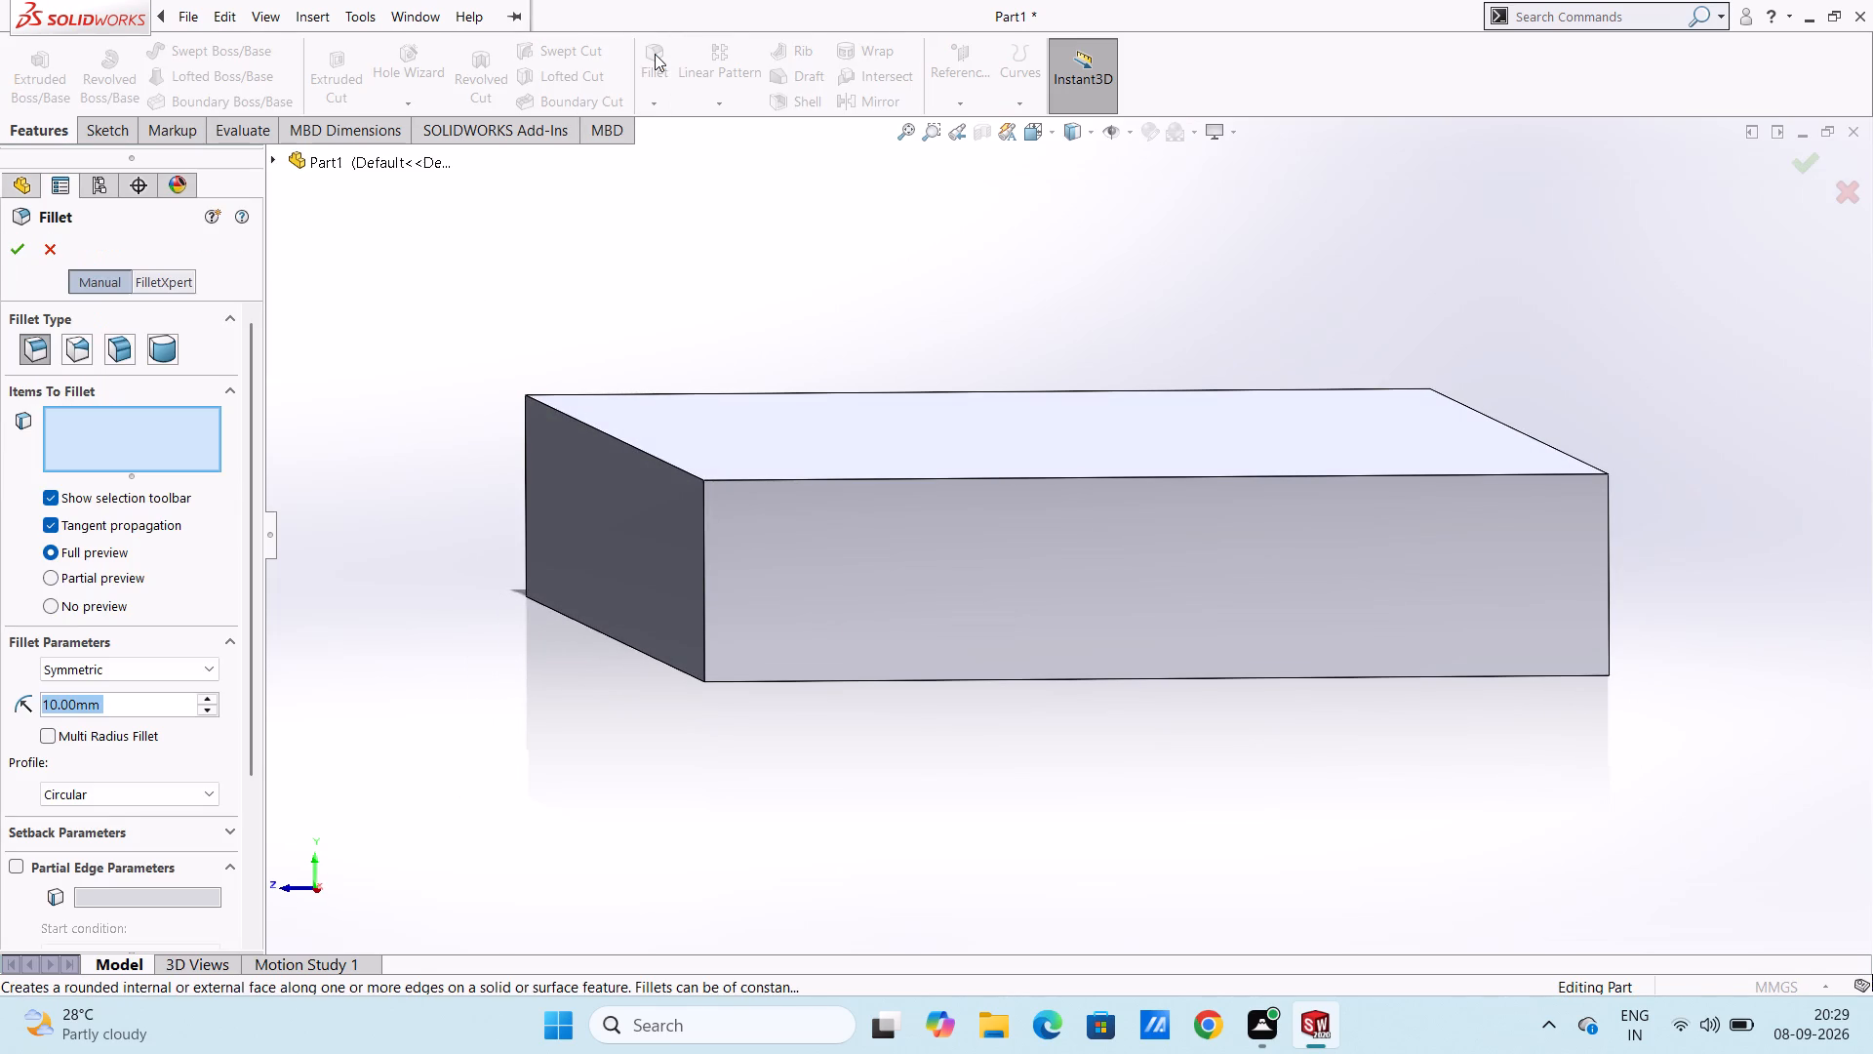
left_click(167, 359)
left_click(574, 507)
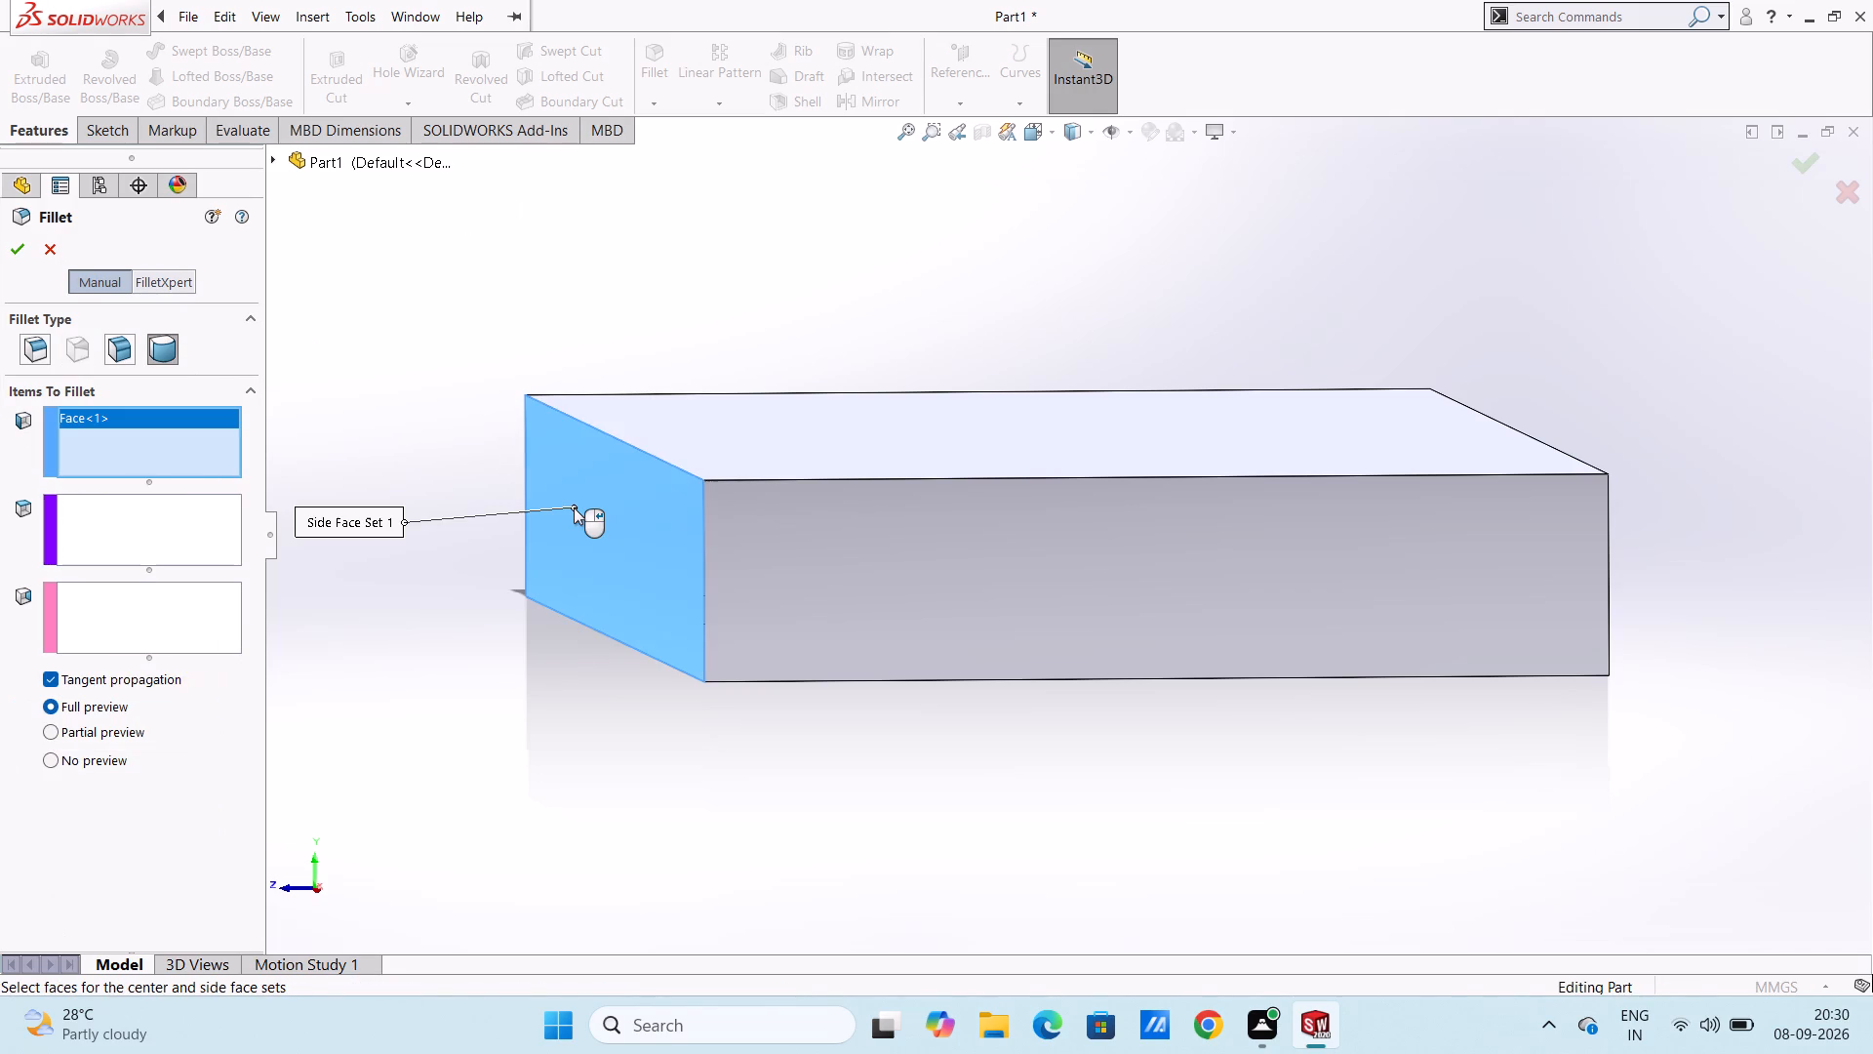
left_click(78, 532)
left_click(819, 571)
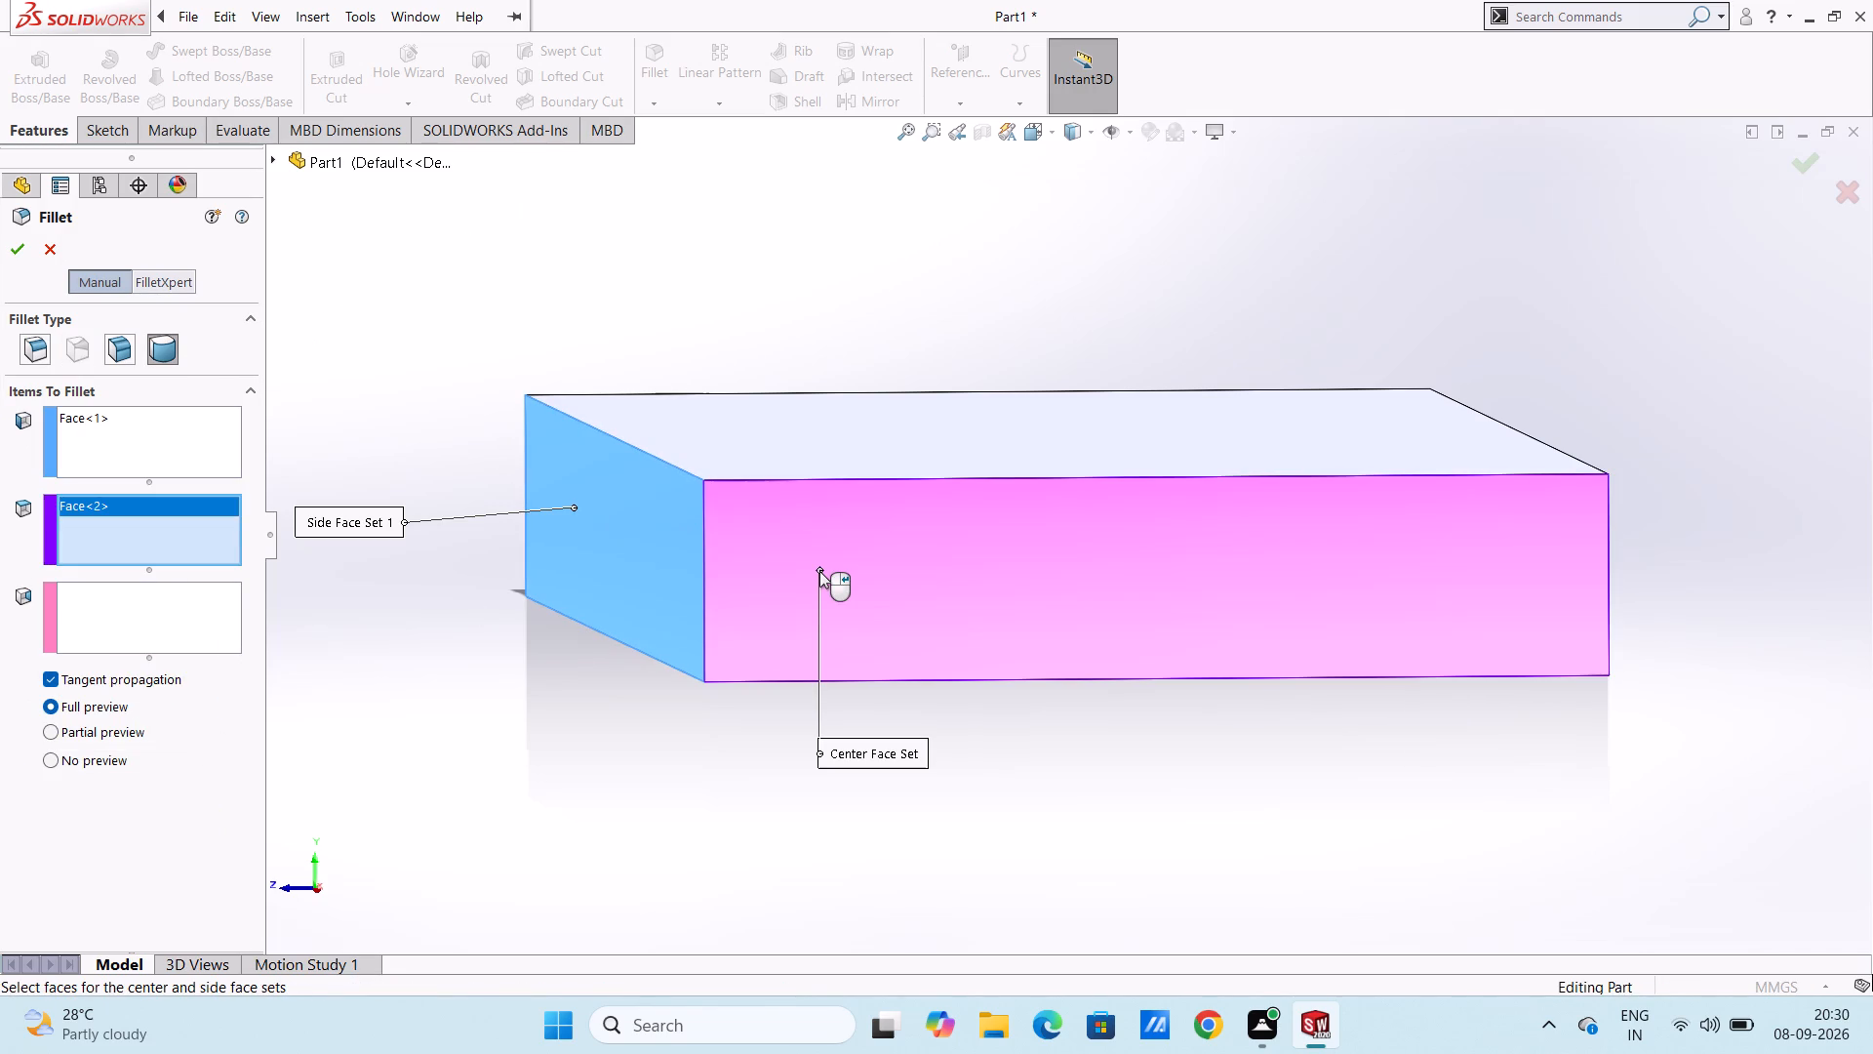
right_click(1706, 712)
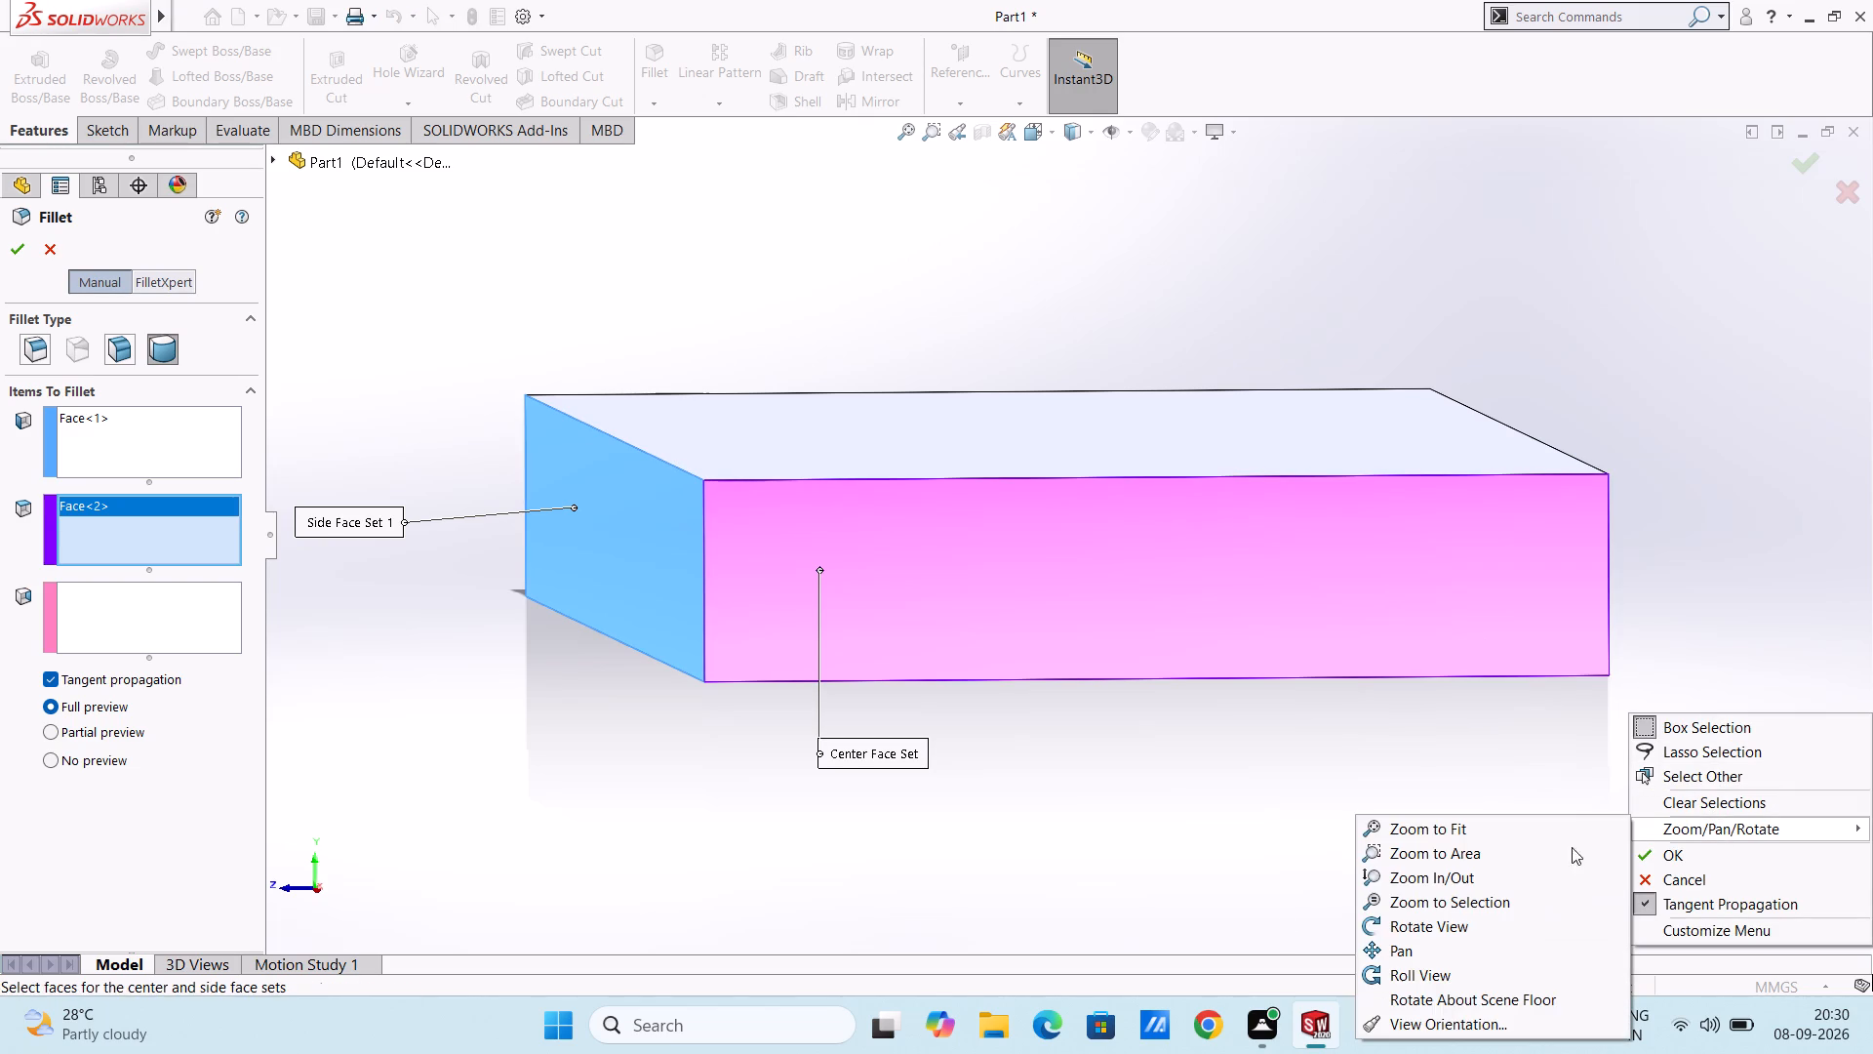
left_click(1388, 932)
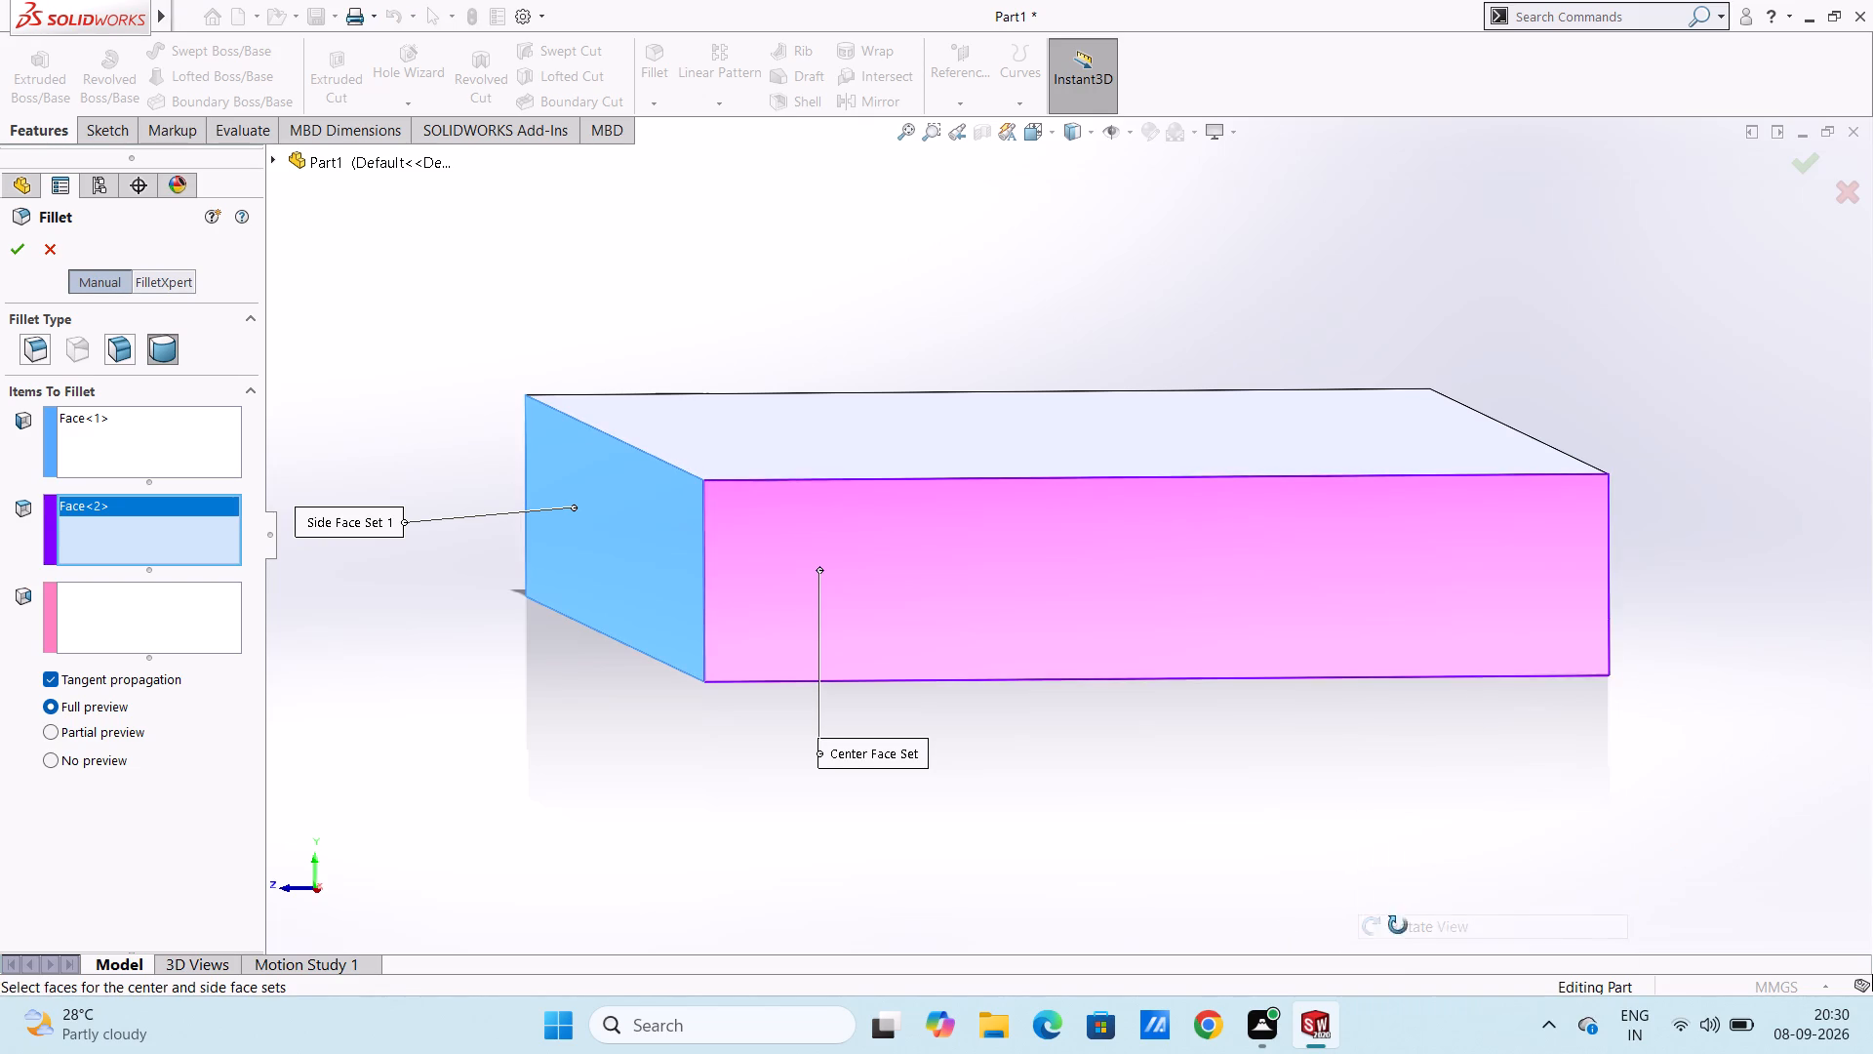
left_click_drag(1677, 761, 1626, 767)
key("Escape")
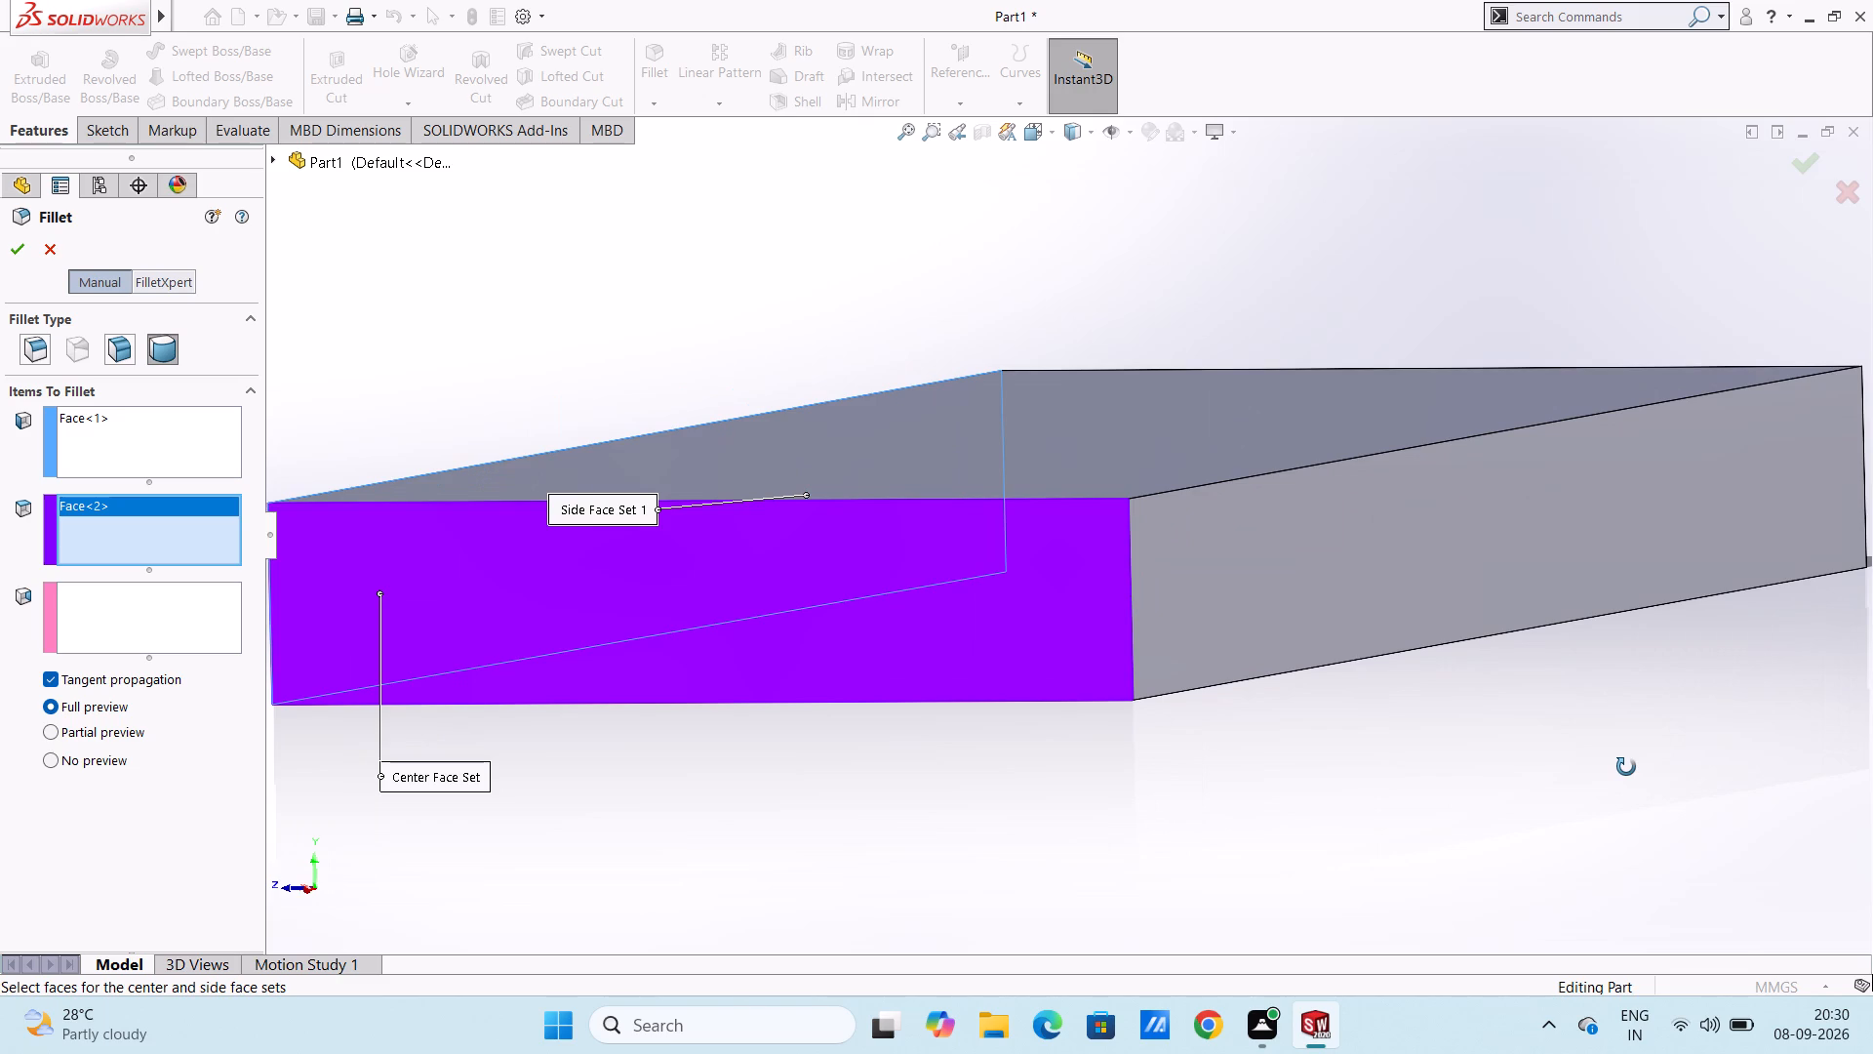
left_click(191, 620)
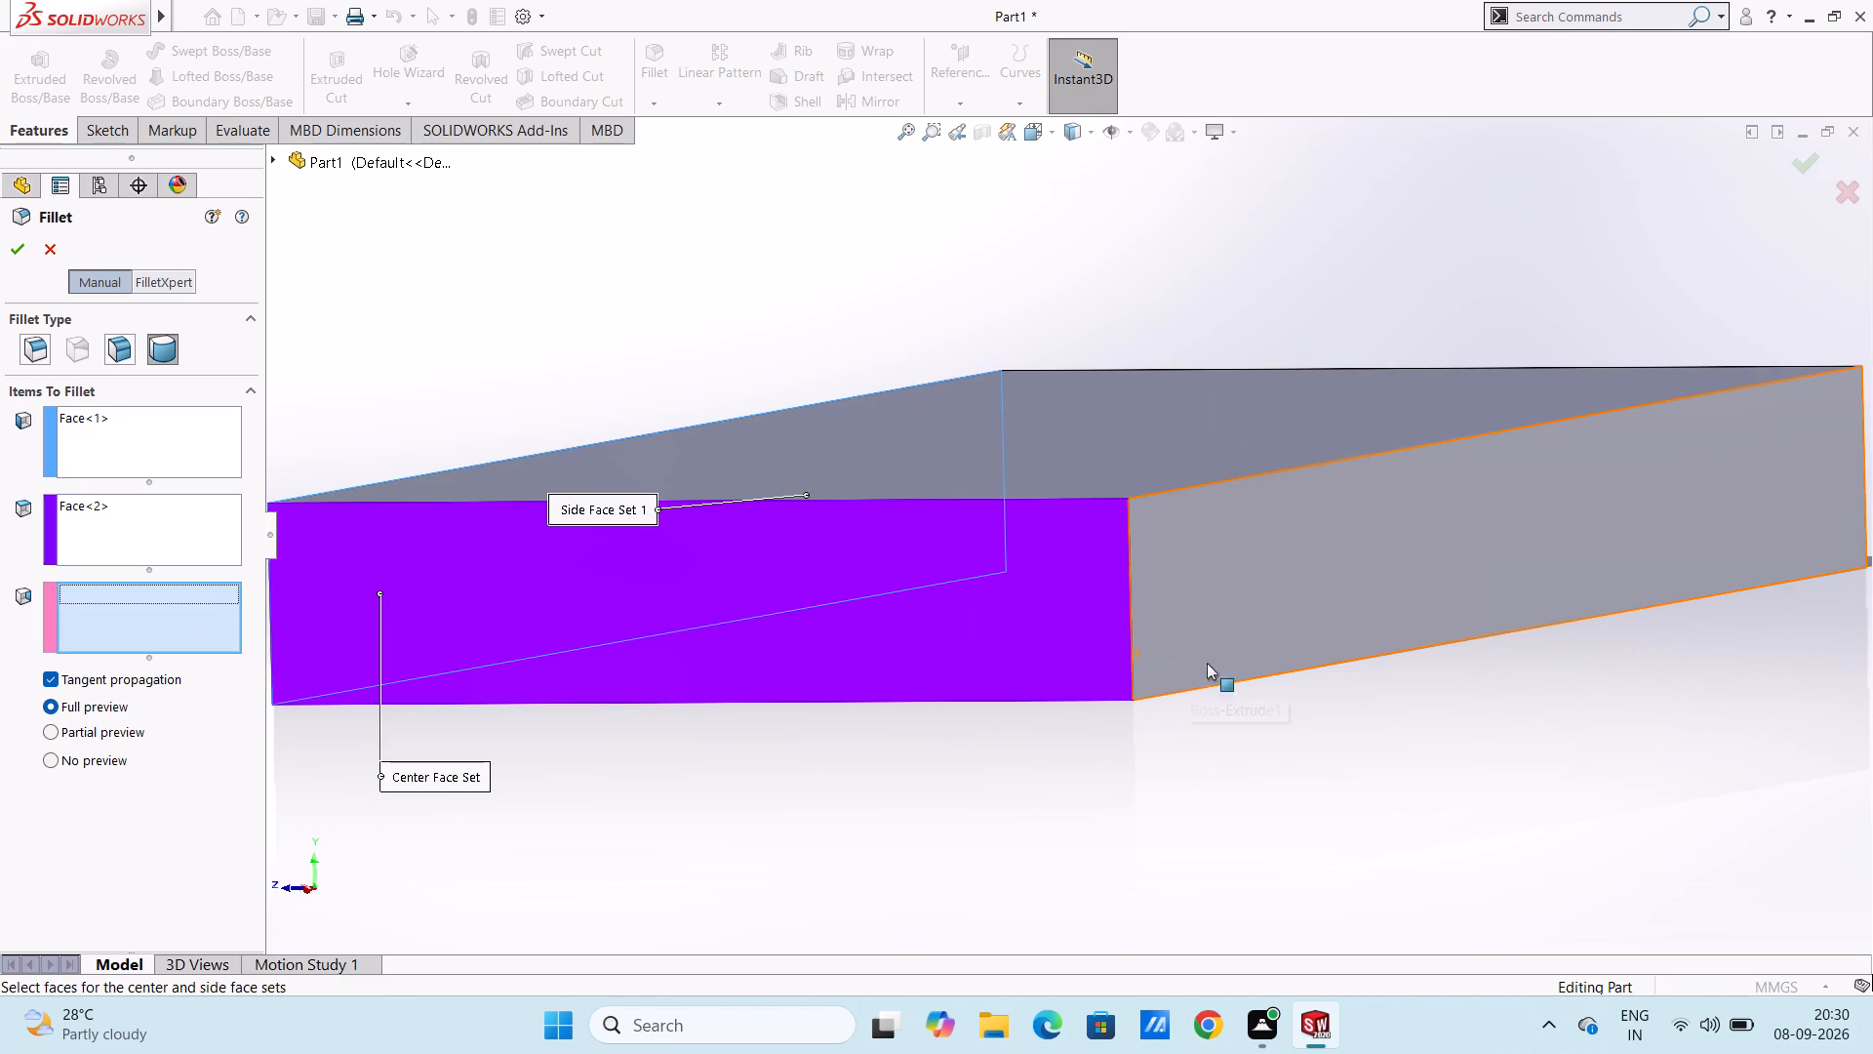
left_click(1277, 610)
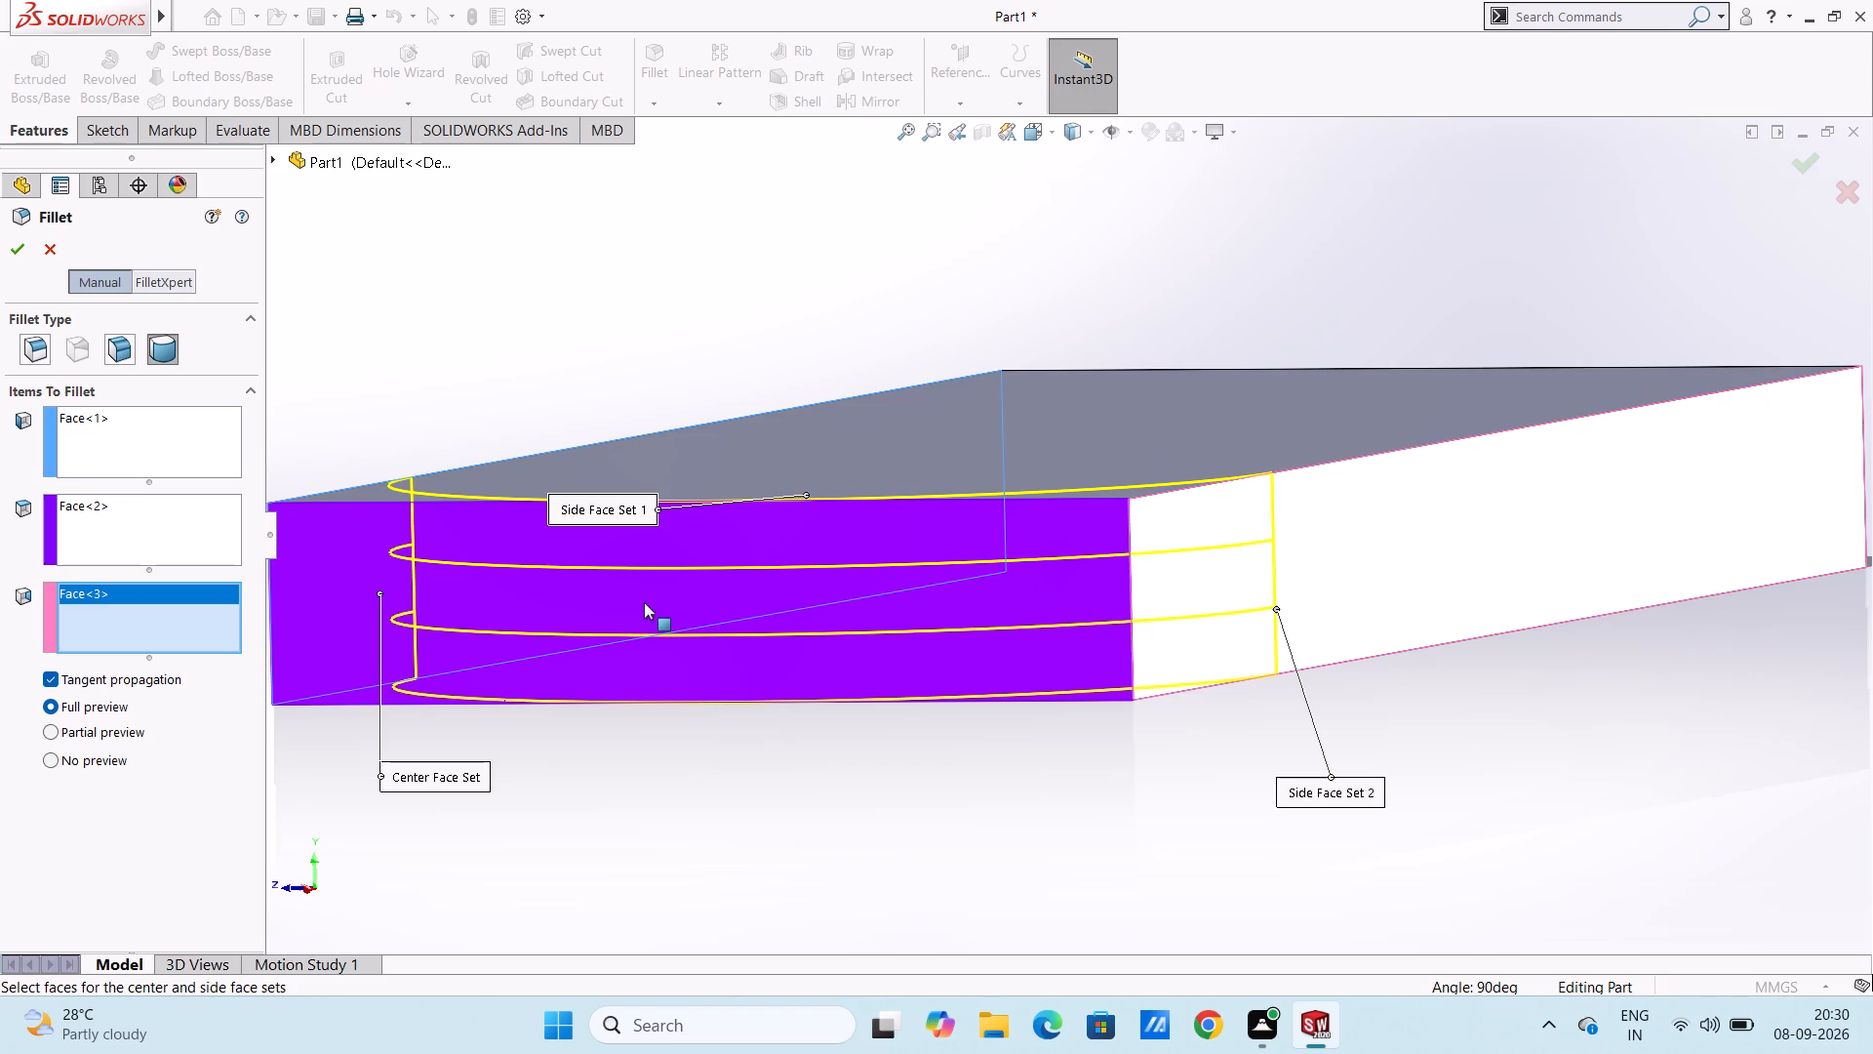
left_click(9, 249)
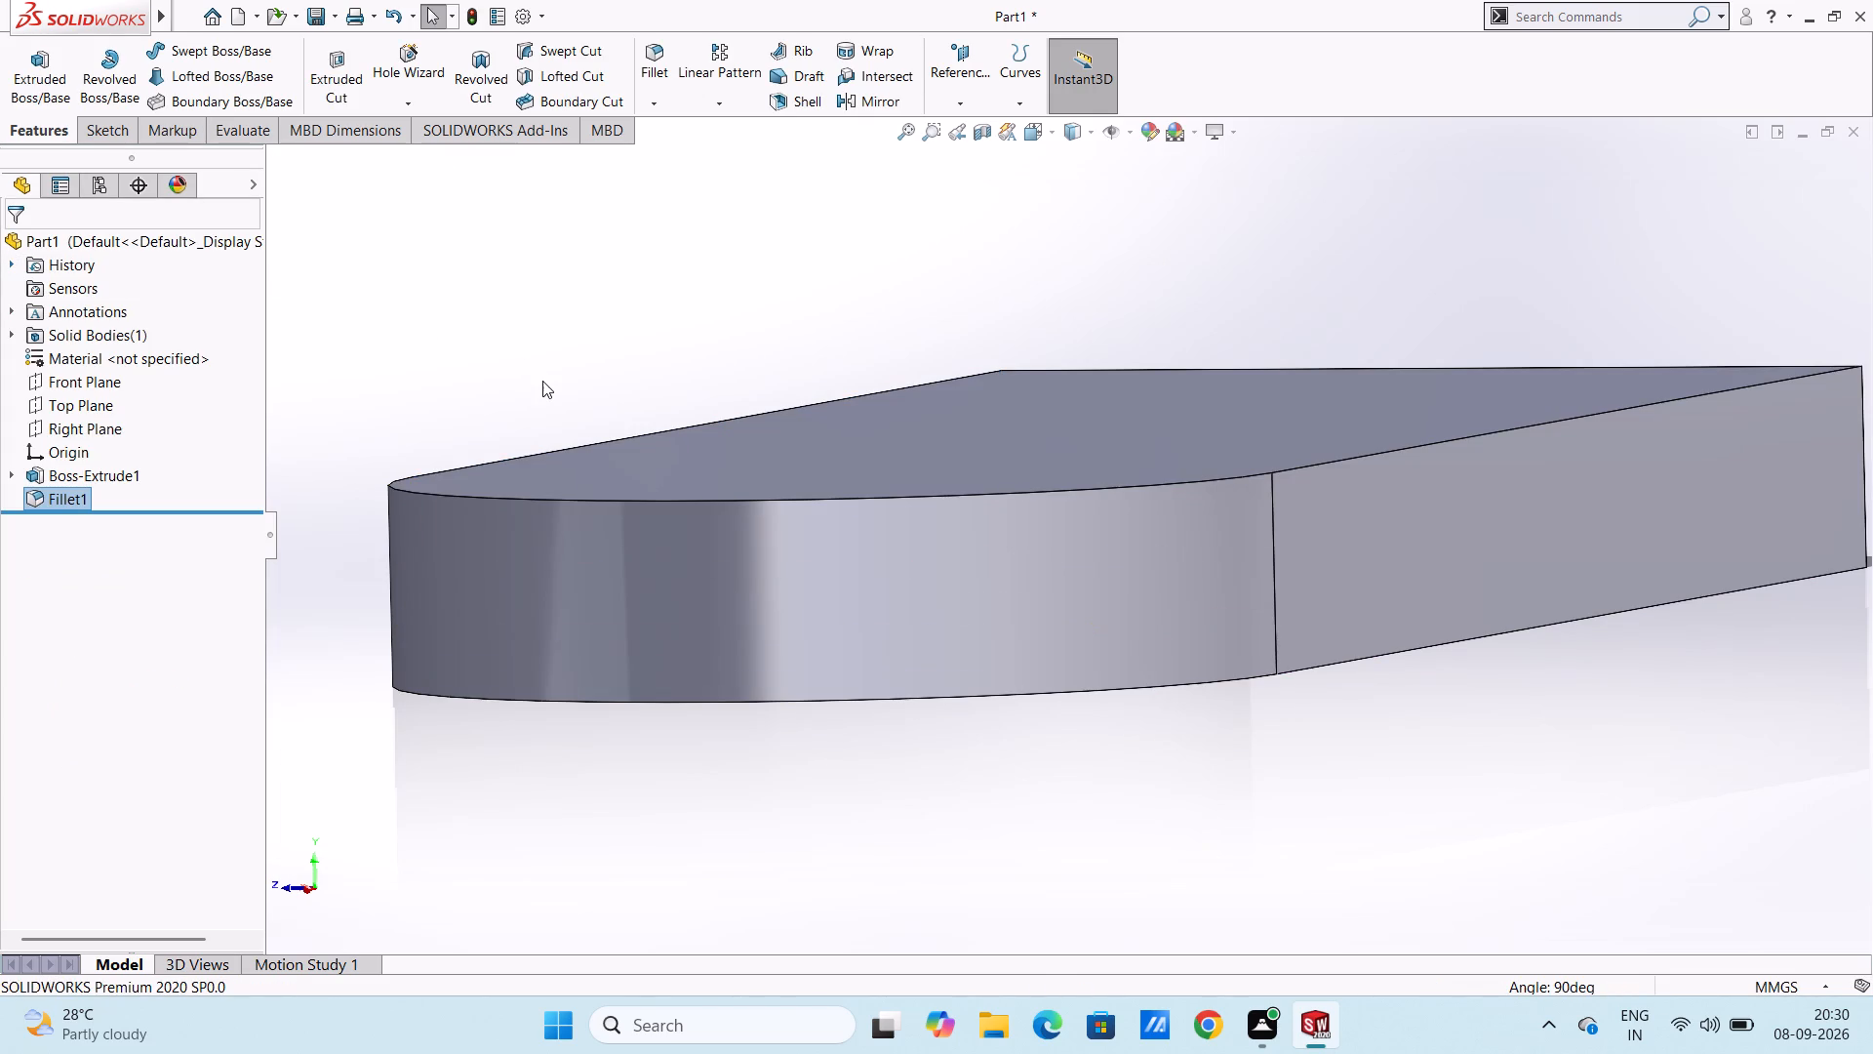
key("Escape")
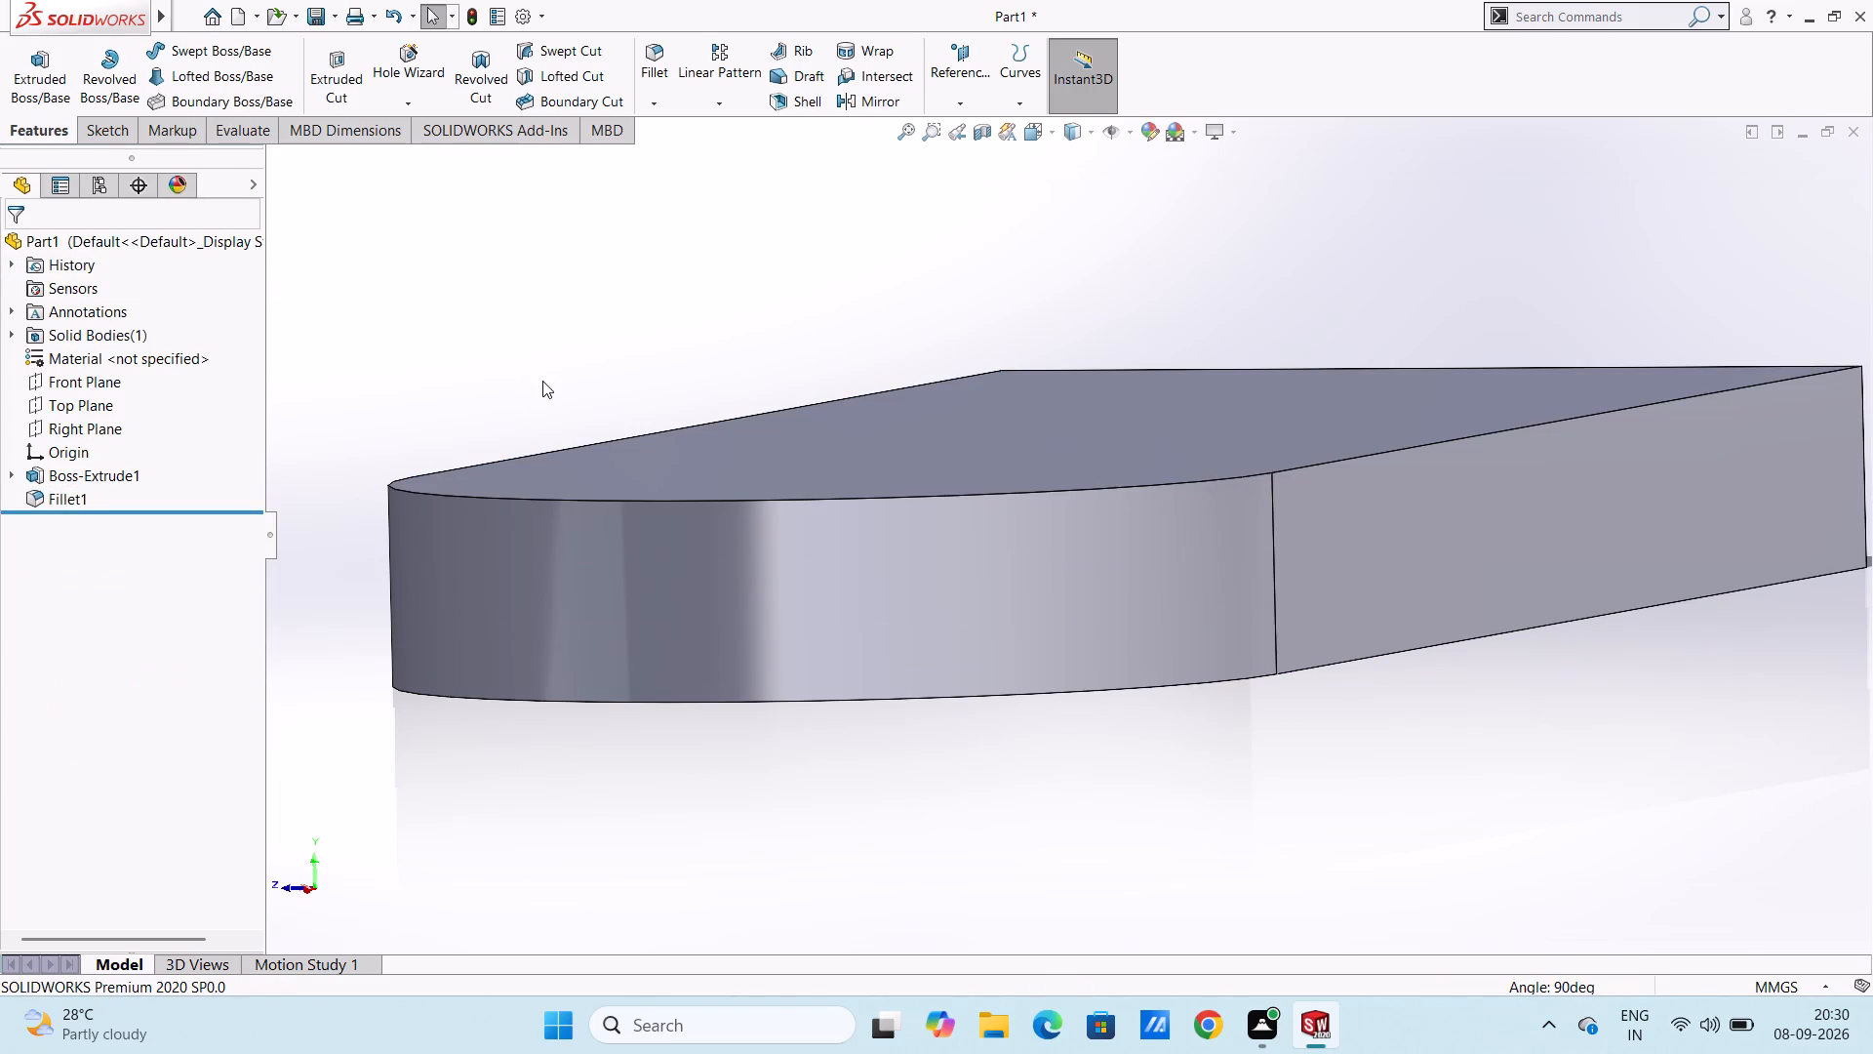
Apply a full round fillet to the plate's remaining flat short end, with the end face as center between the two long side faces.
key("ctrl+5")
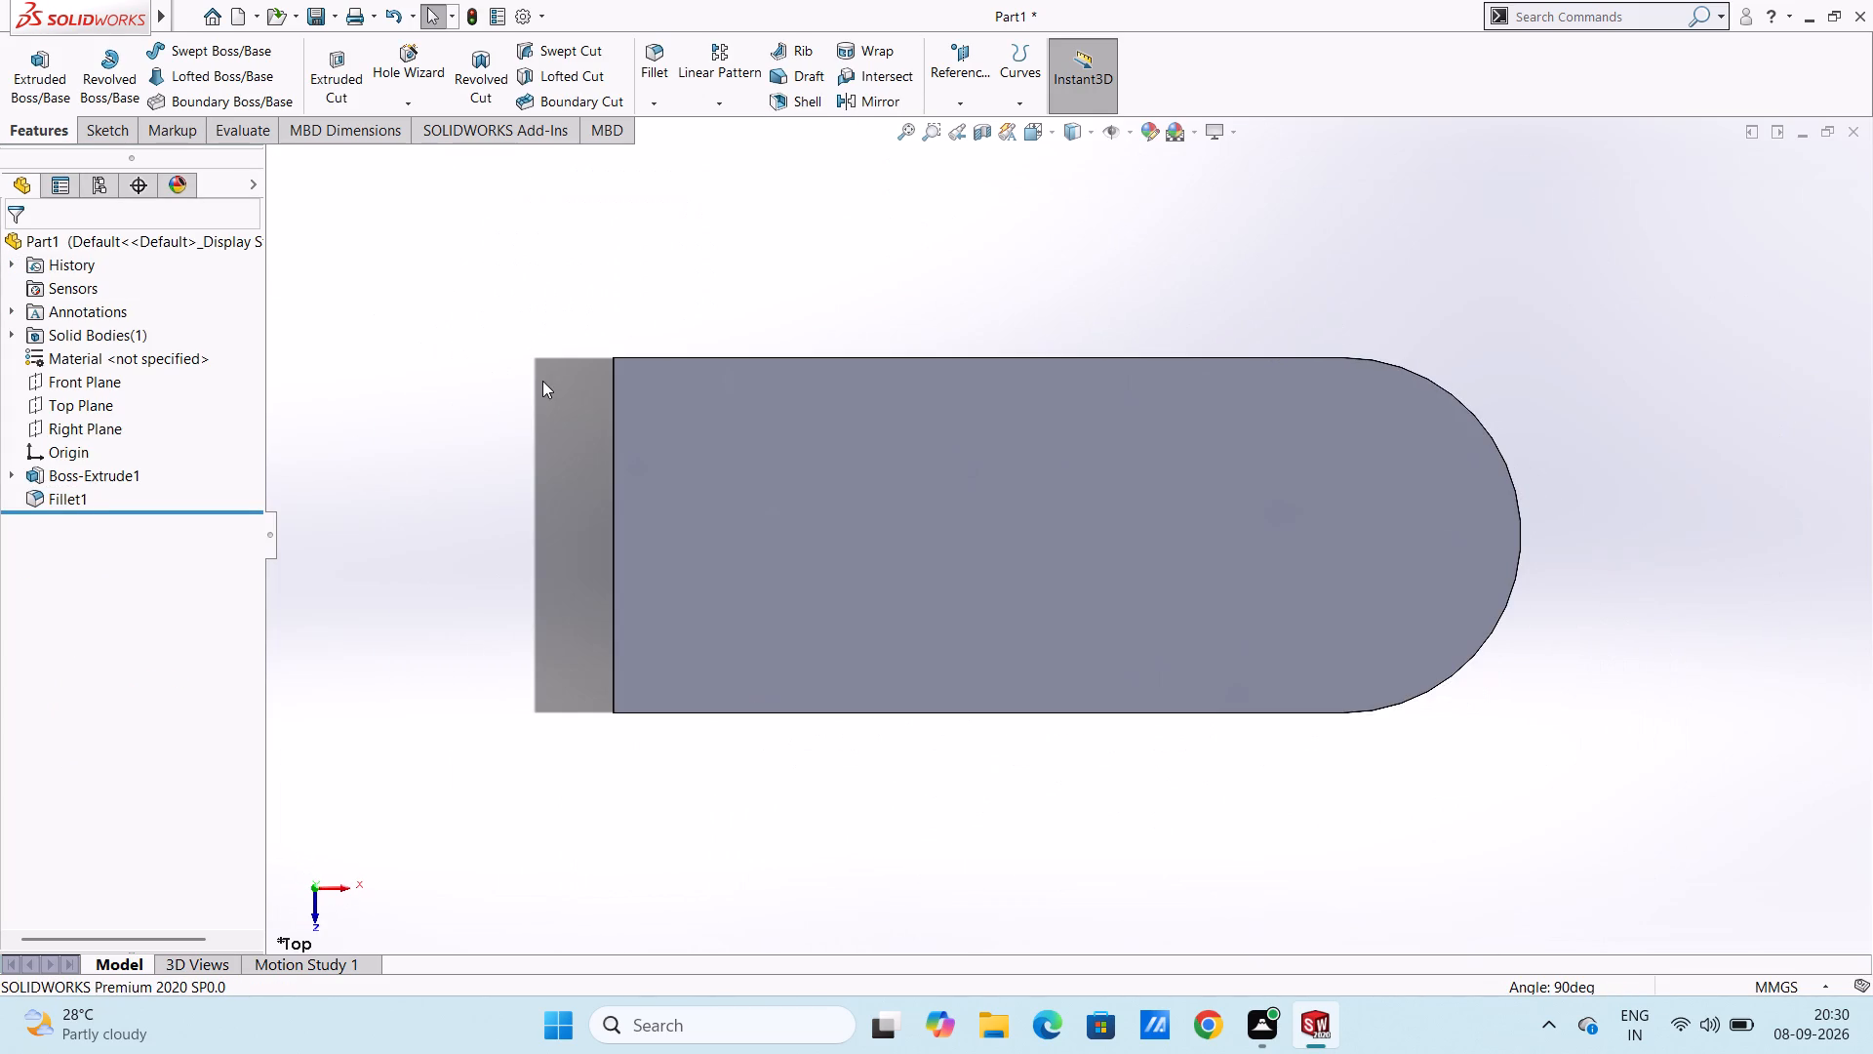
key("ctrl+3")
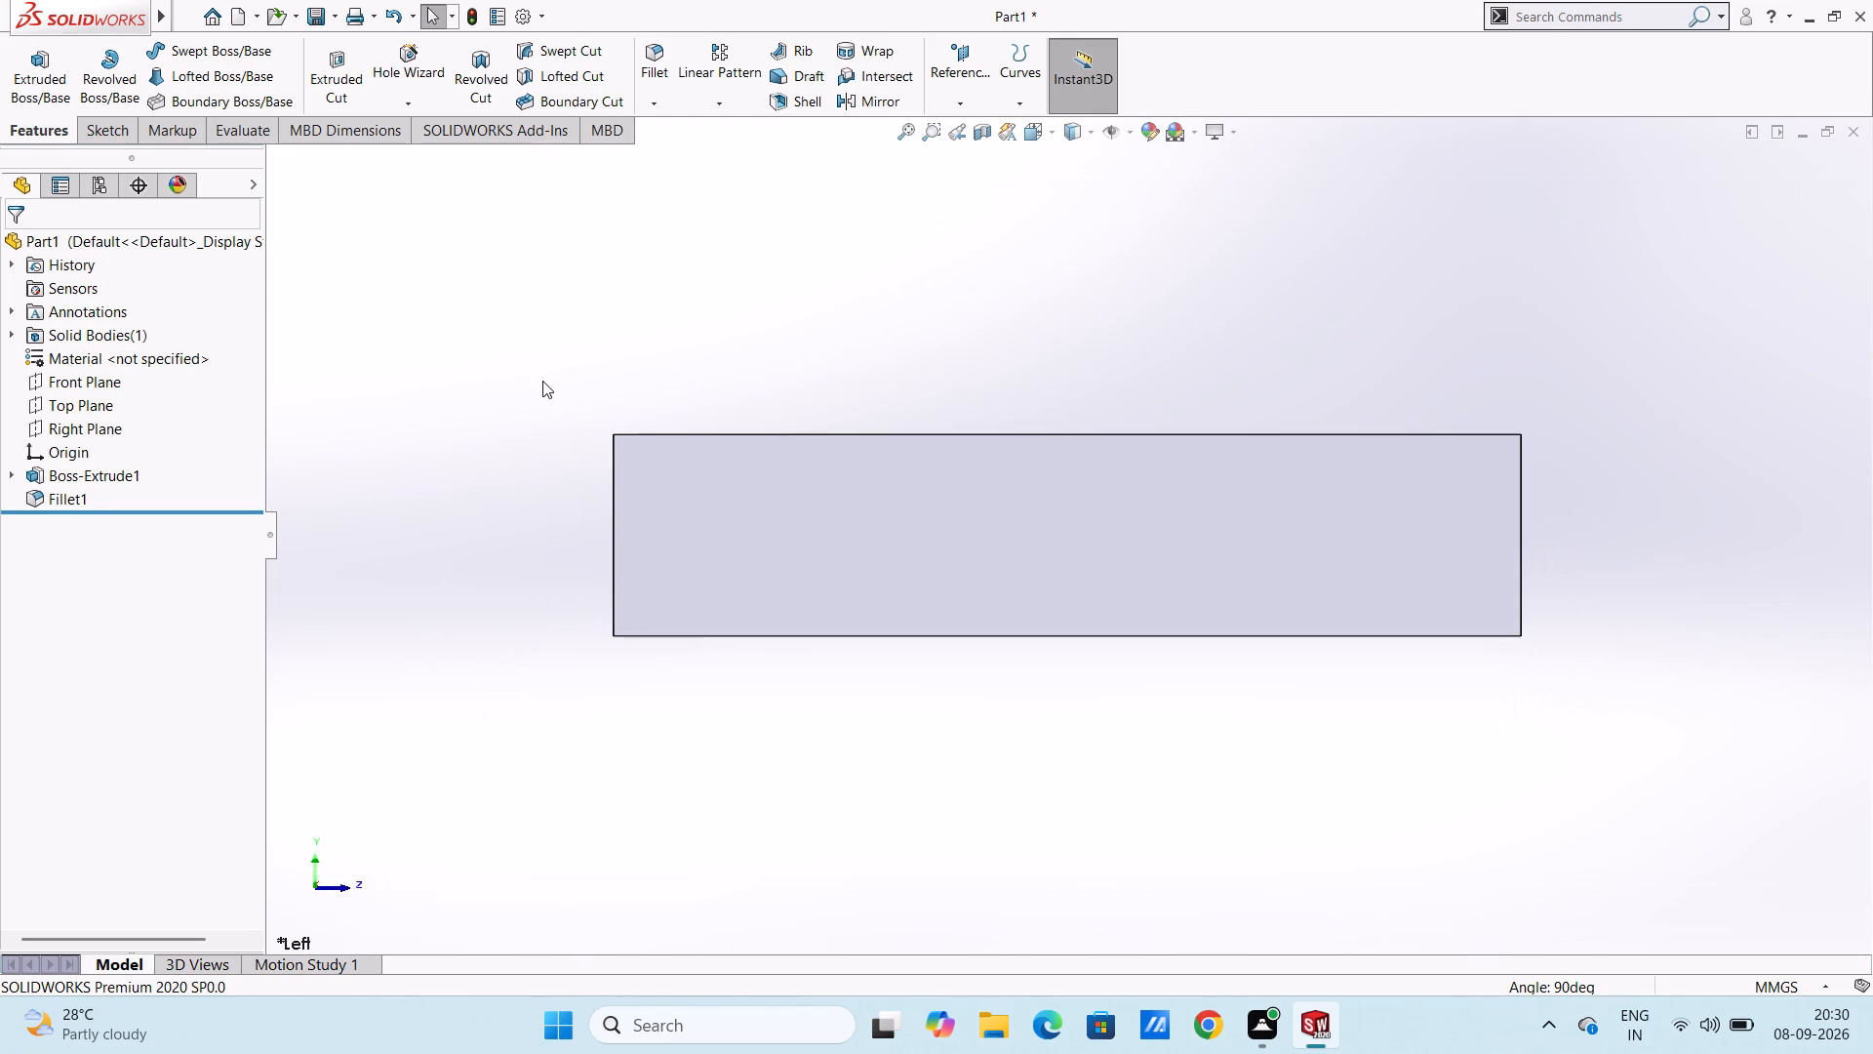
right_click(494, 469)
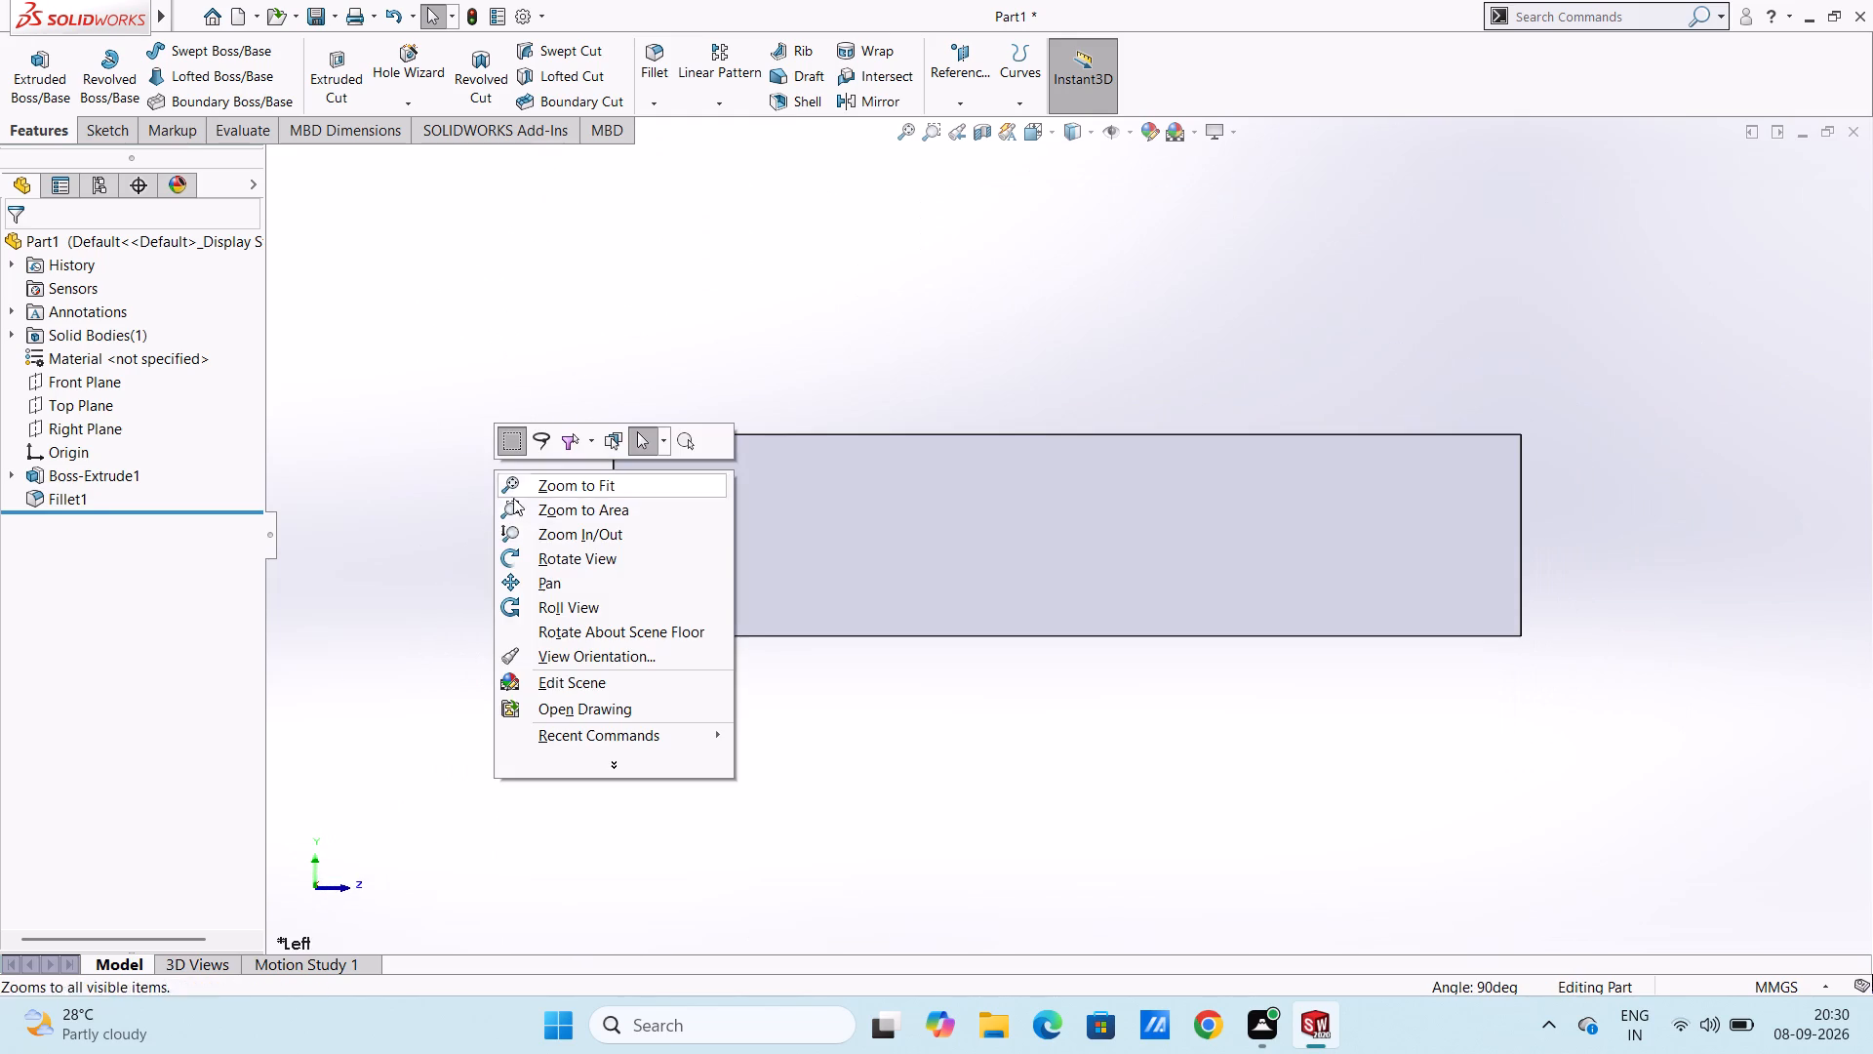
left_click(532, 566)
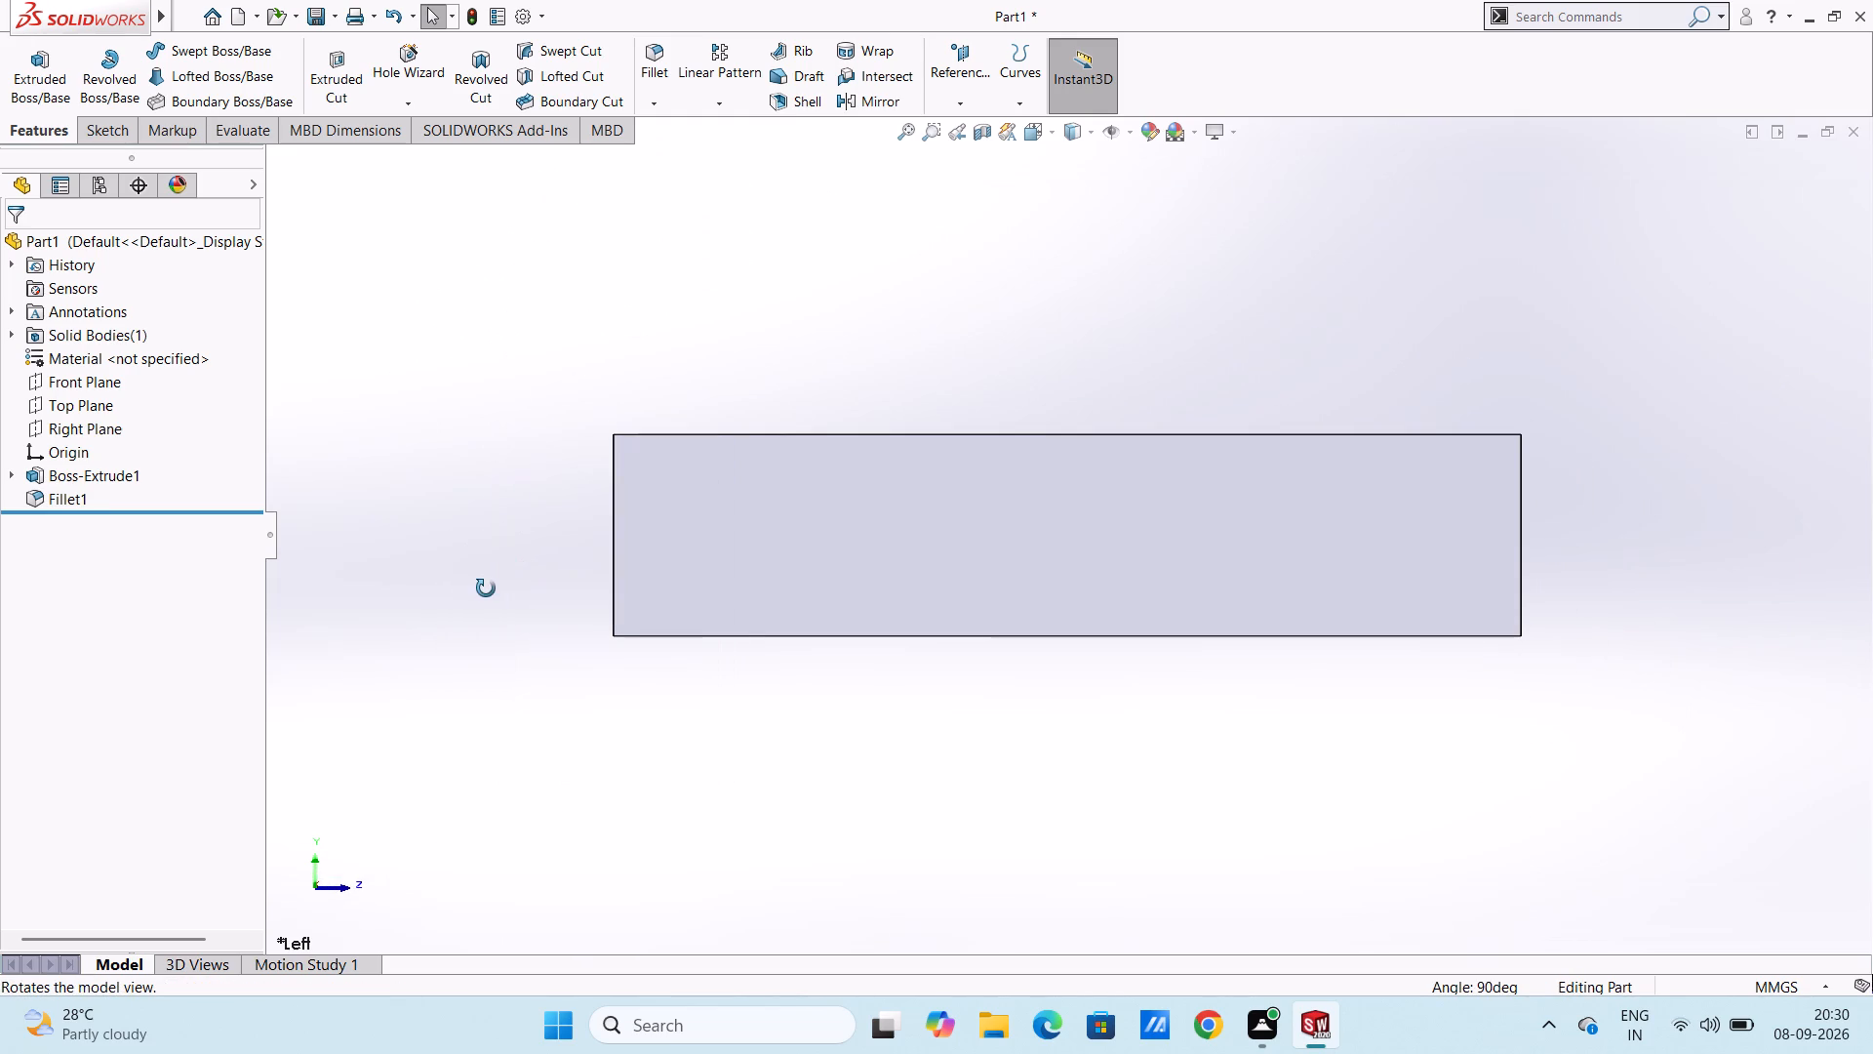
left_click_drag(486, 588, 515, 607)
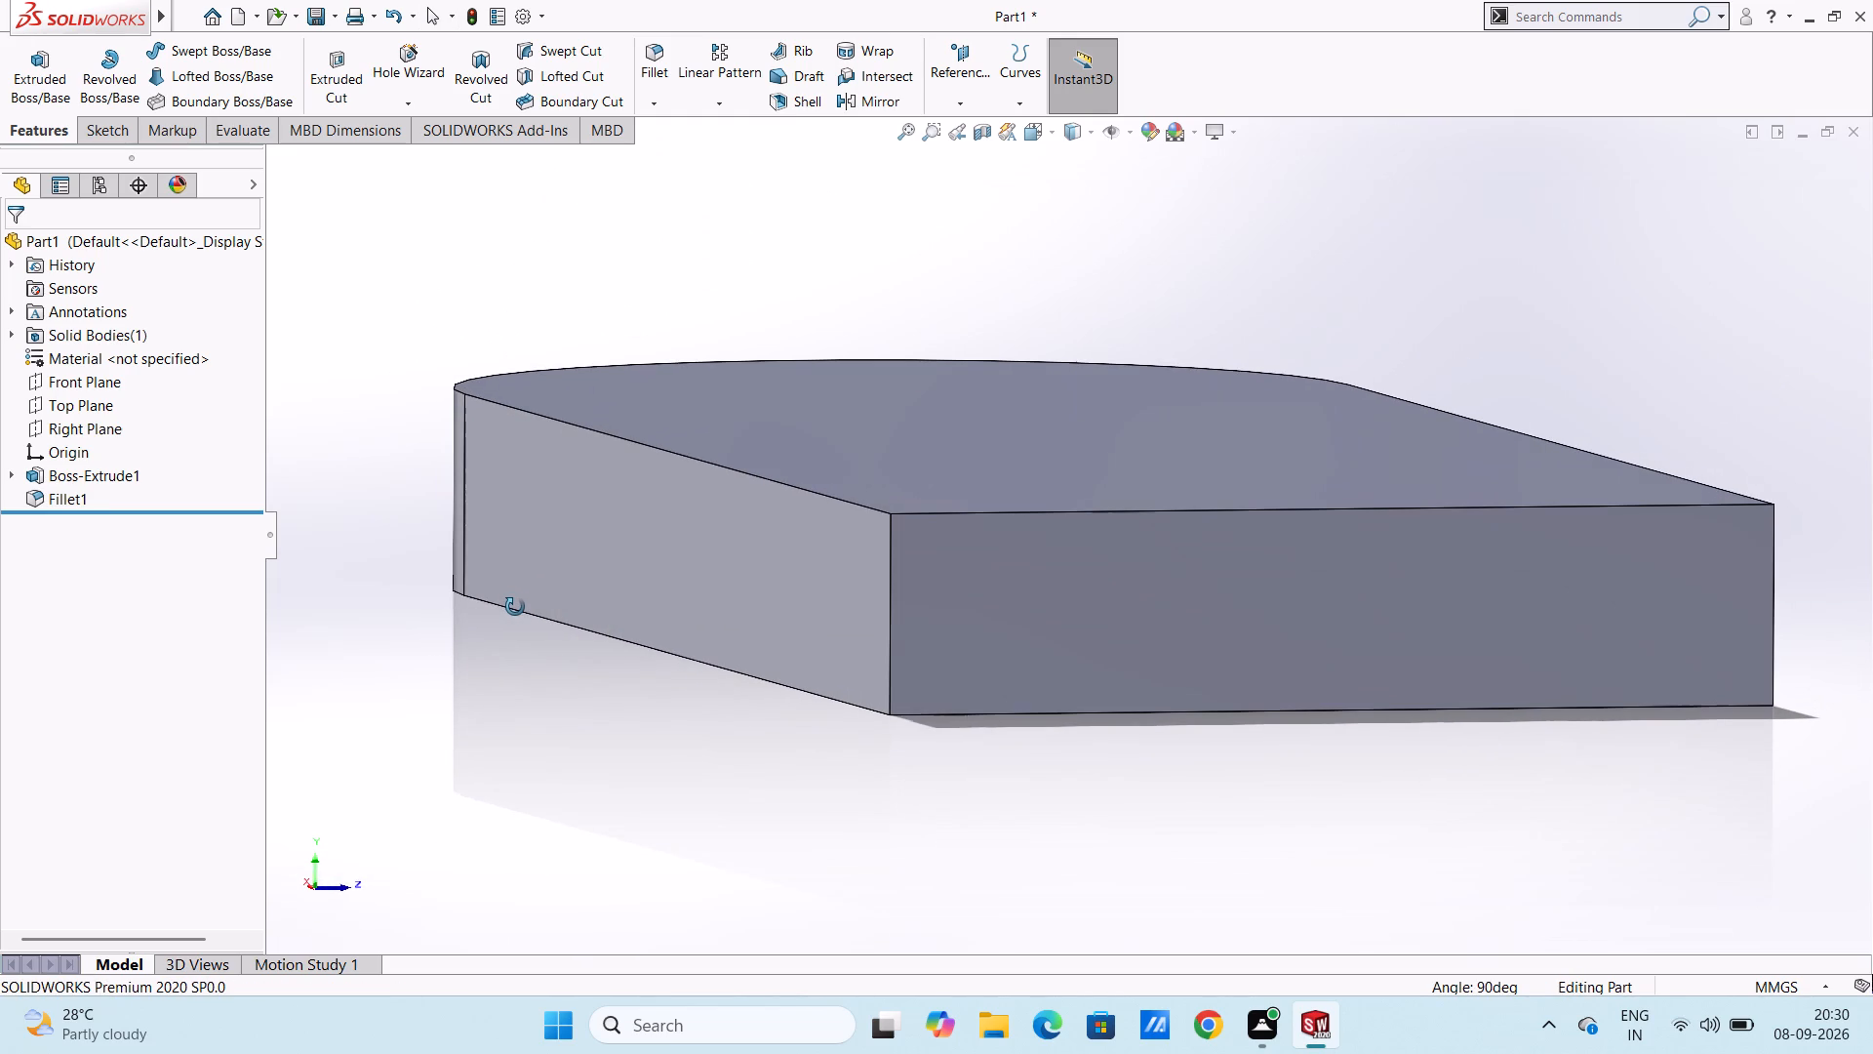
key("Escape")
left_click(662, 51)
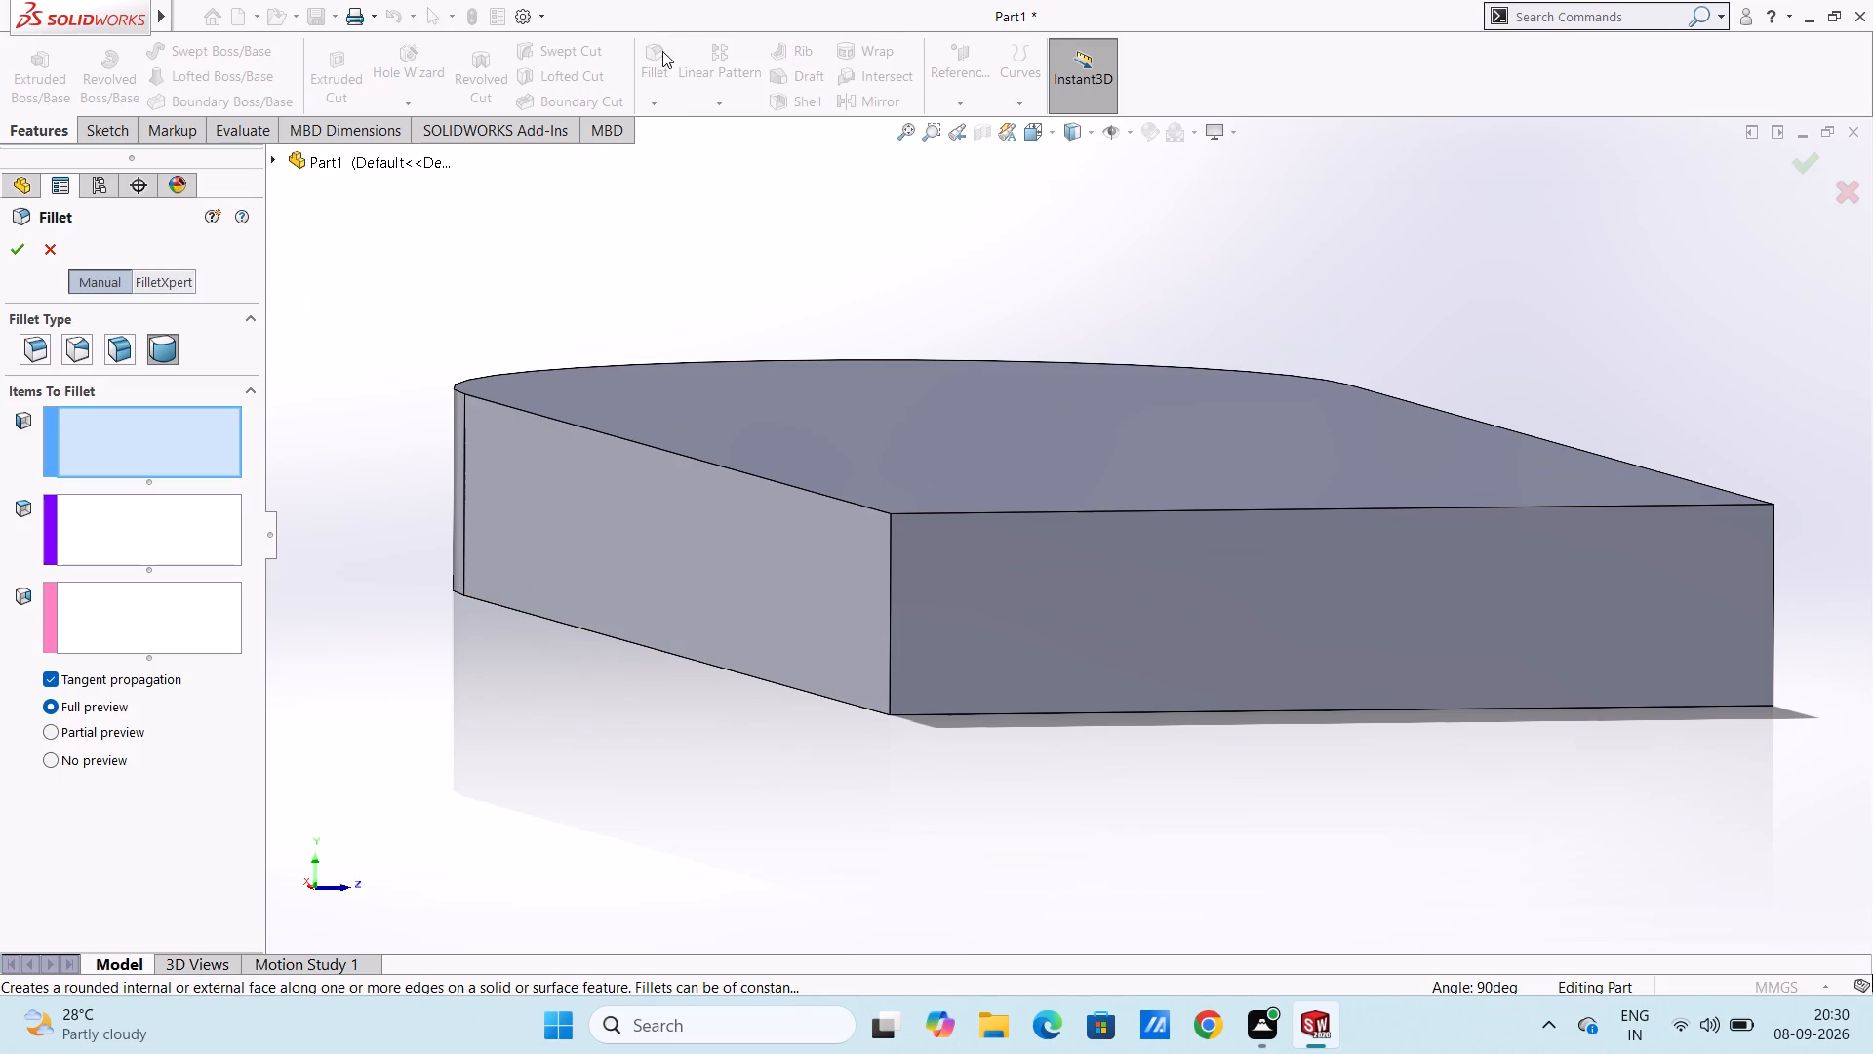
left_click(681, 546)
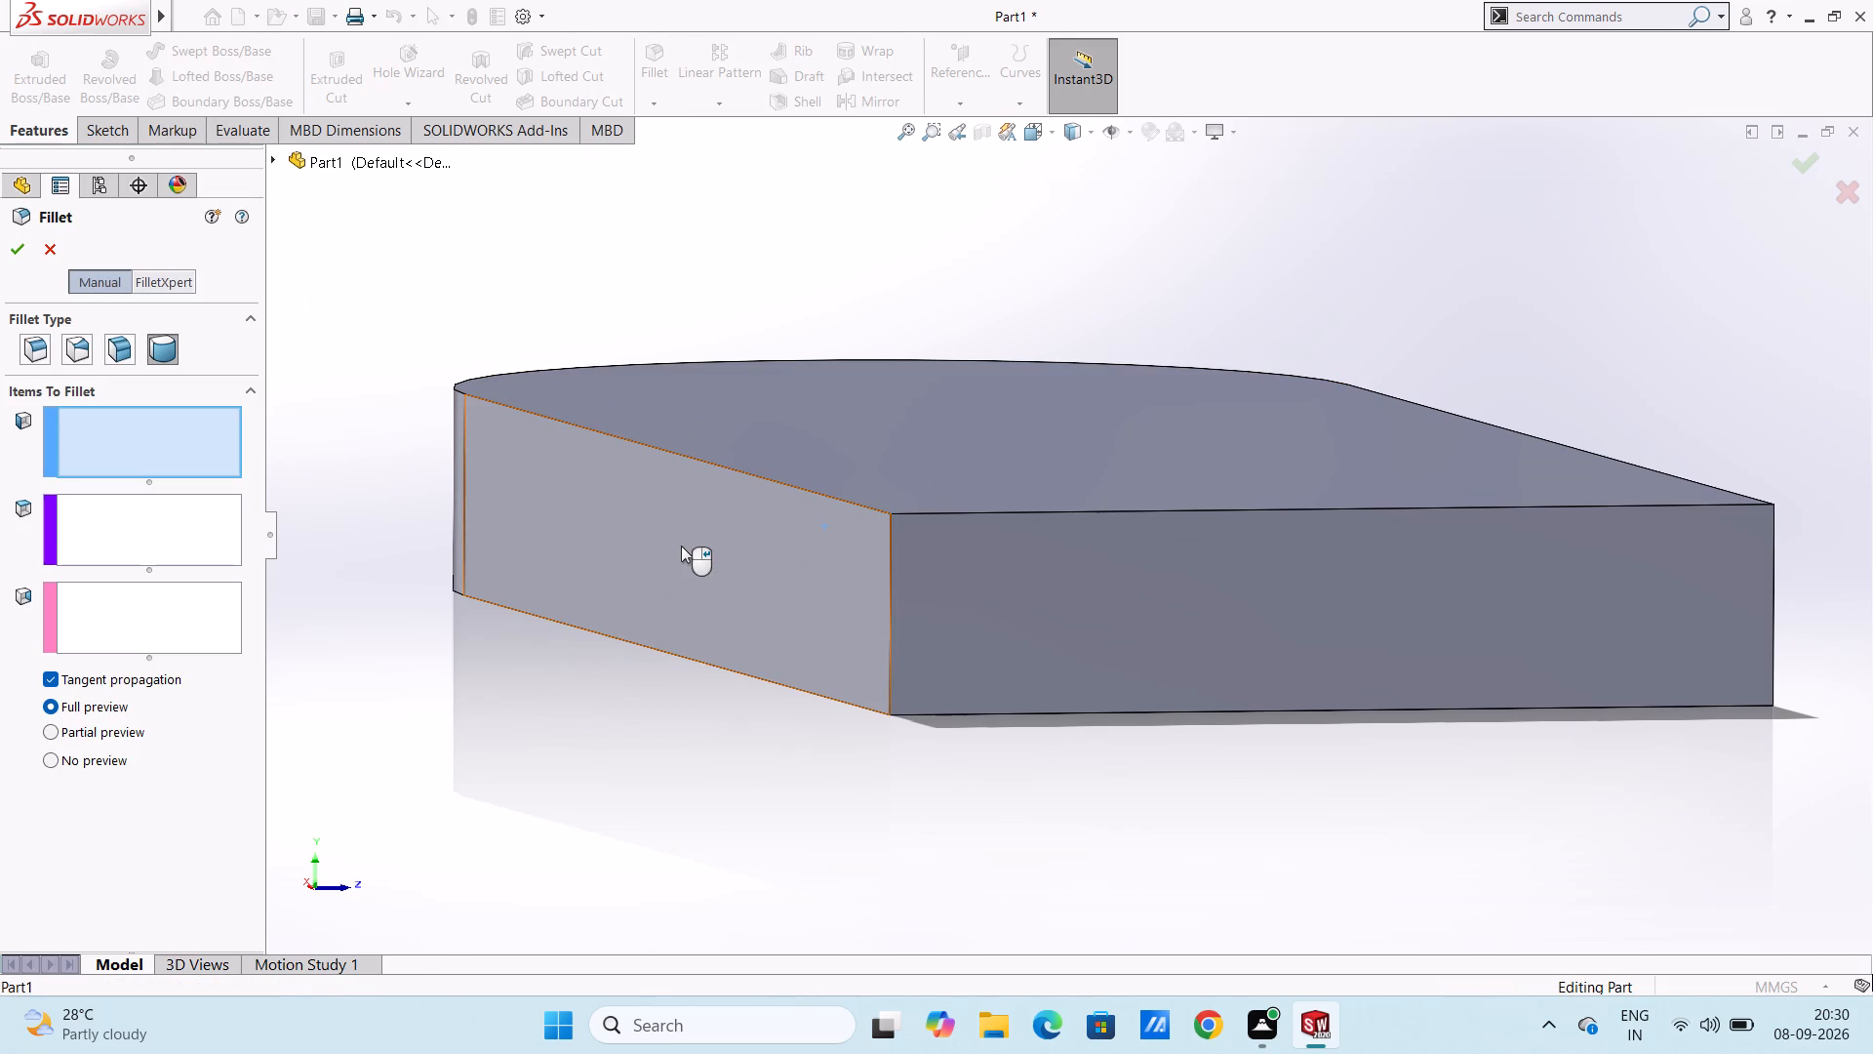
left_click(187, 517)
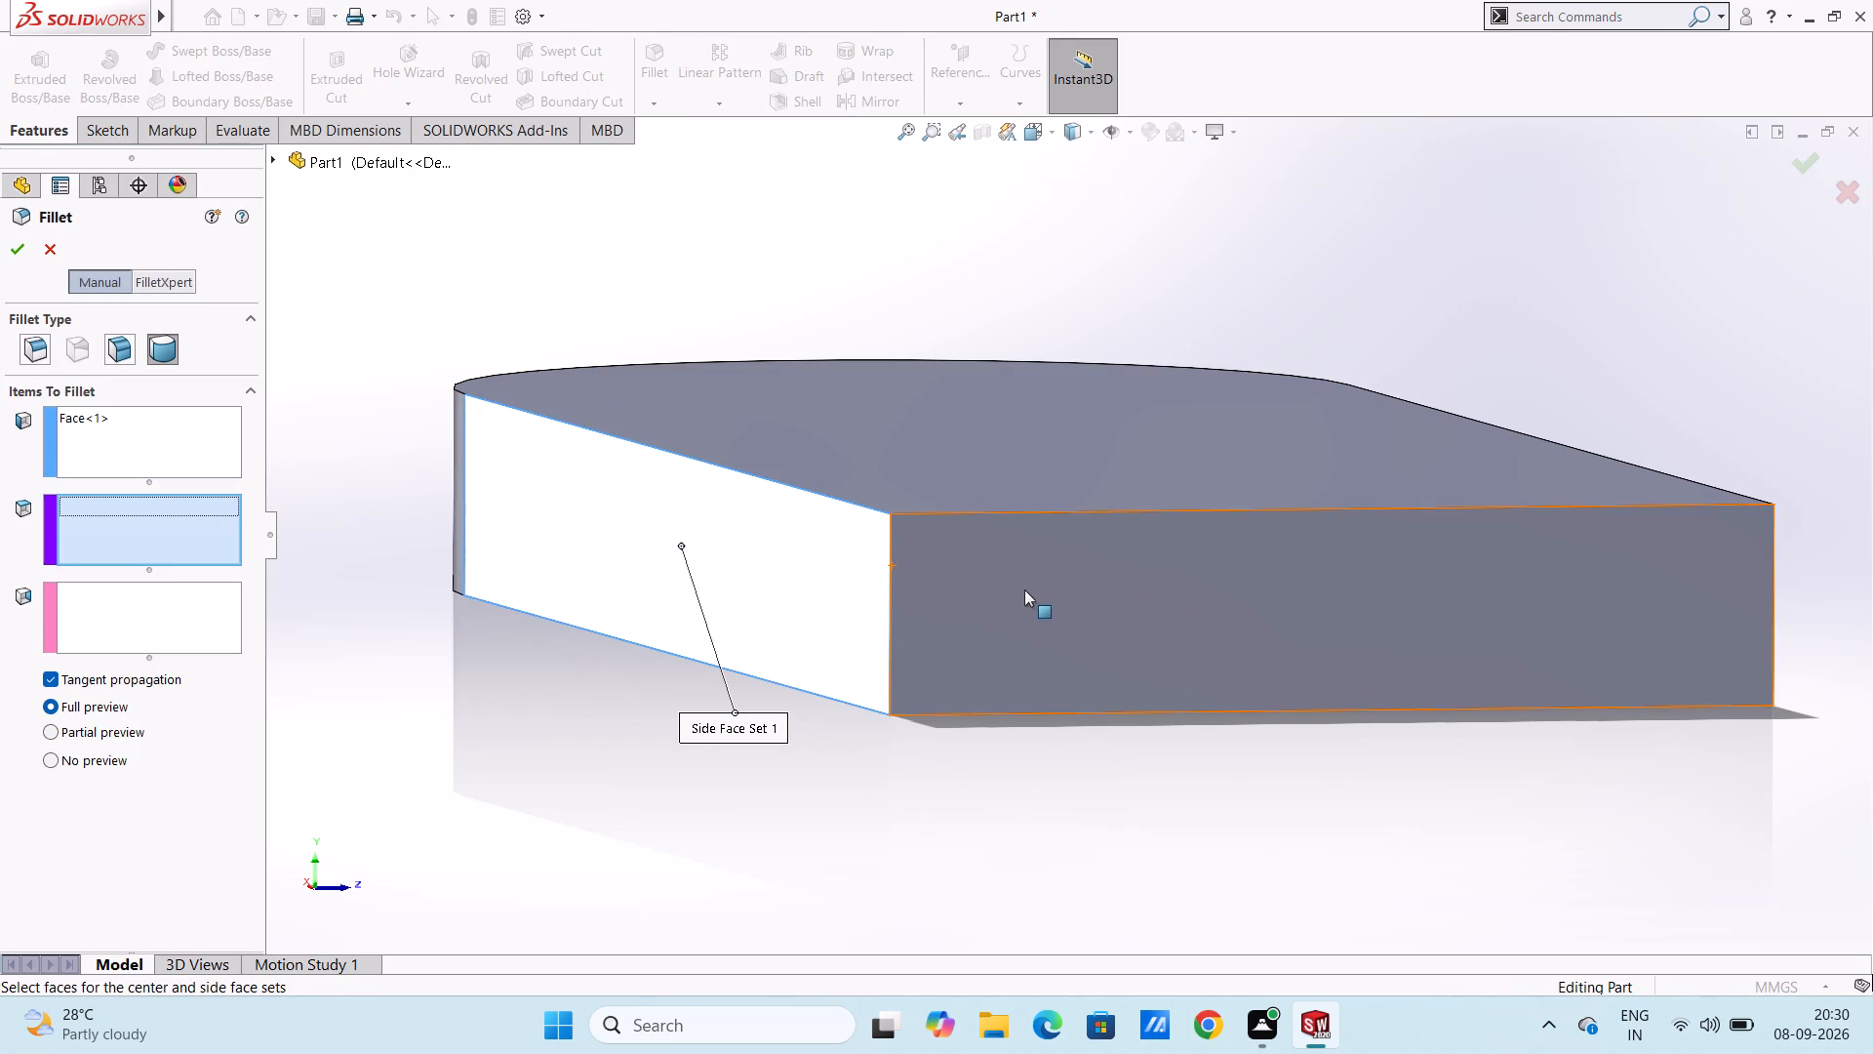
left_click(1024, 589)
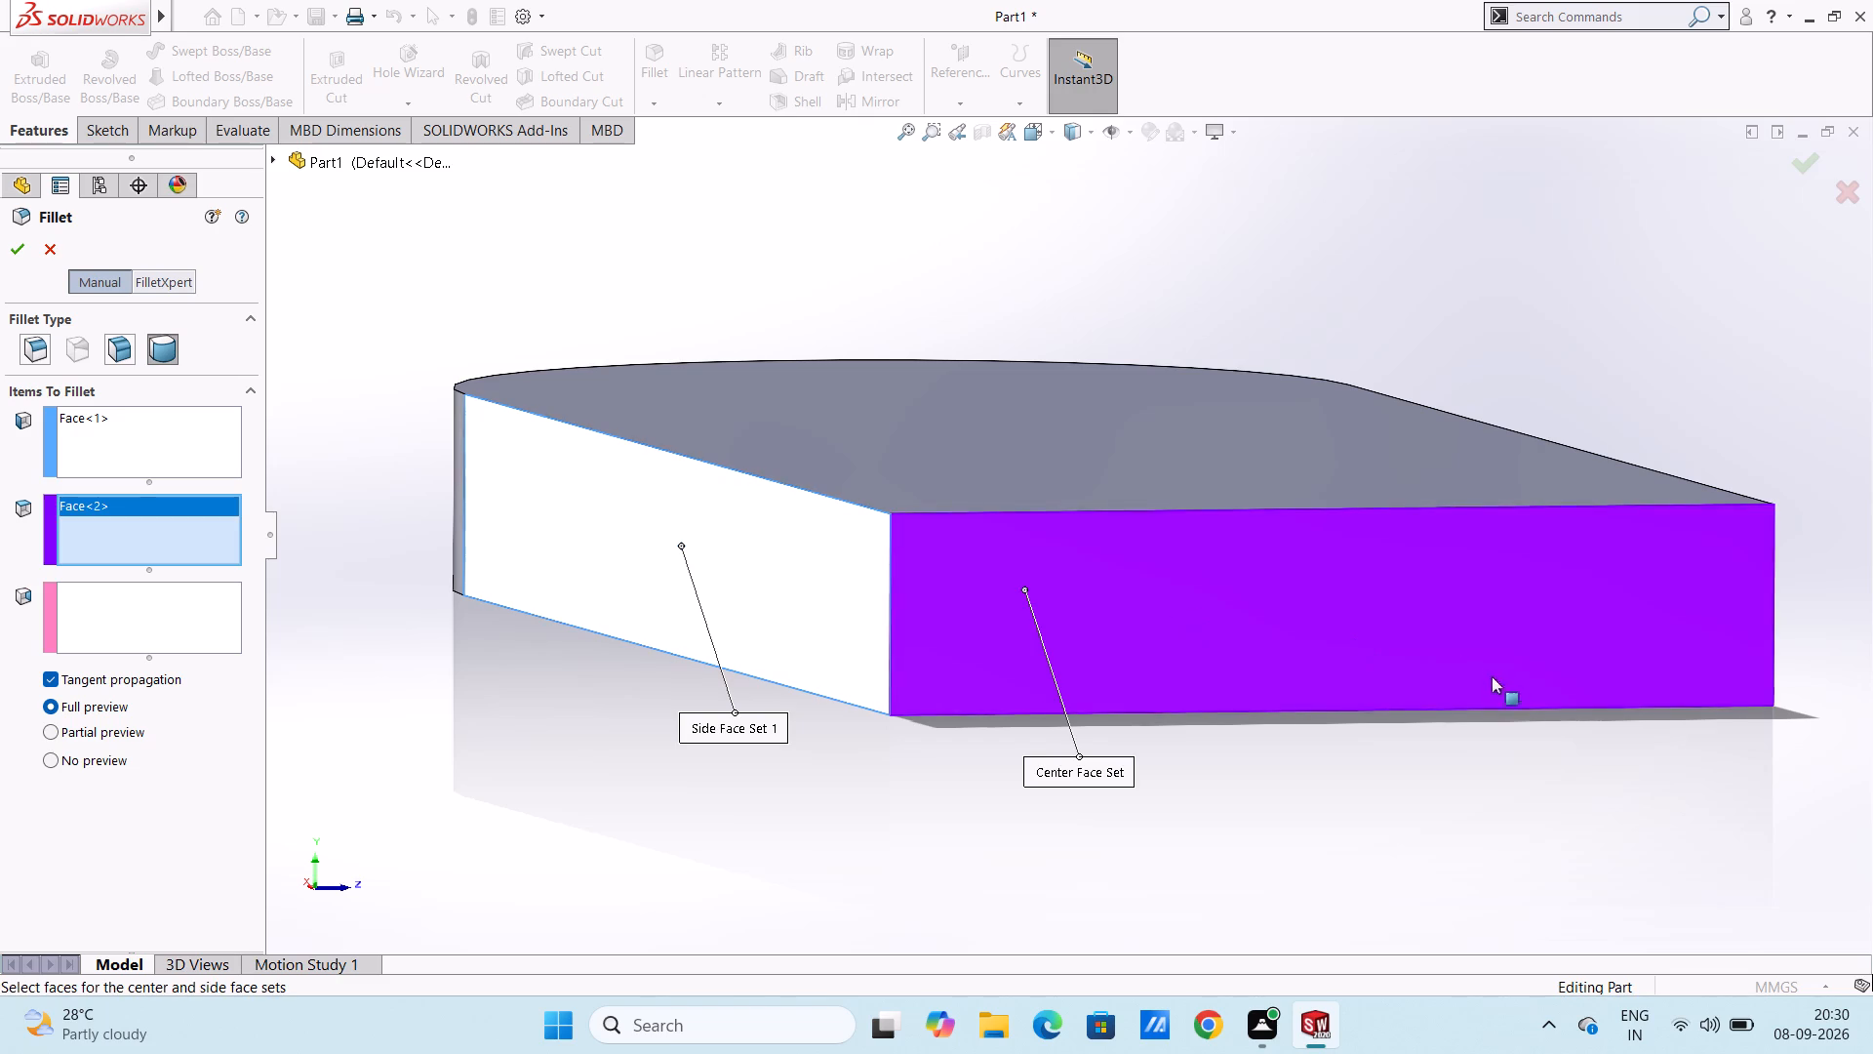
right_click(1652, 810)
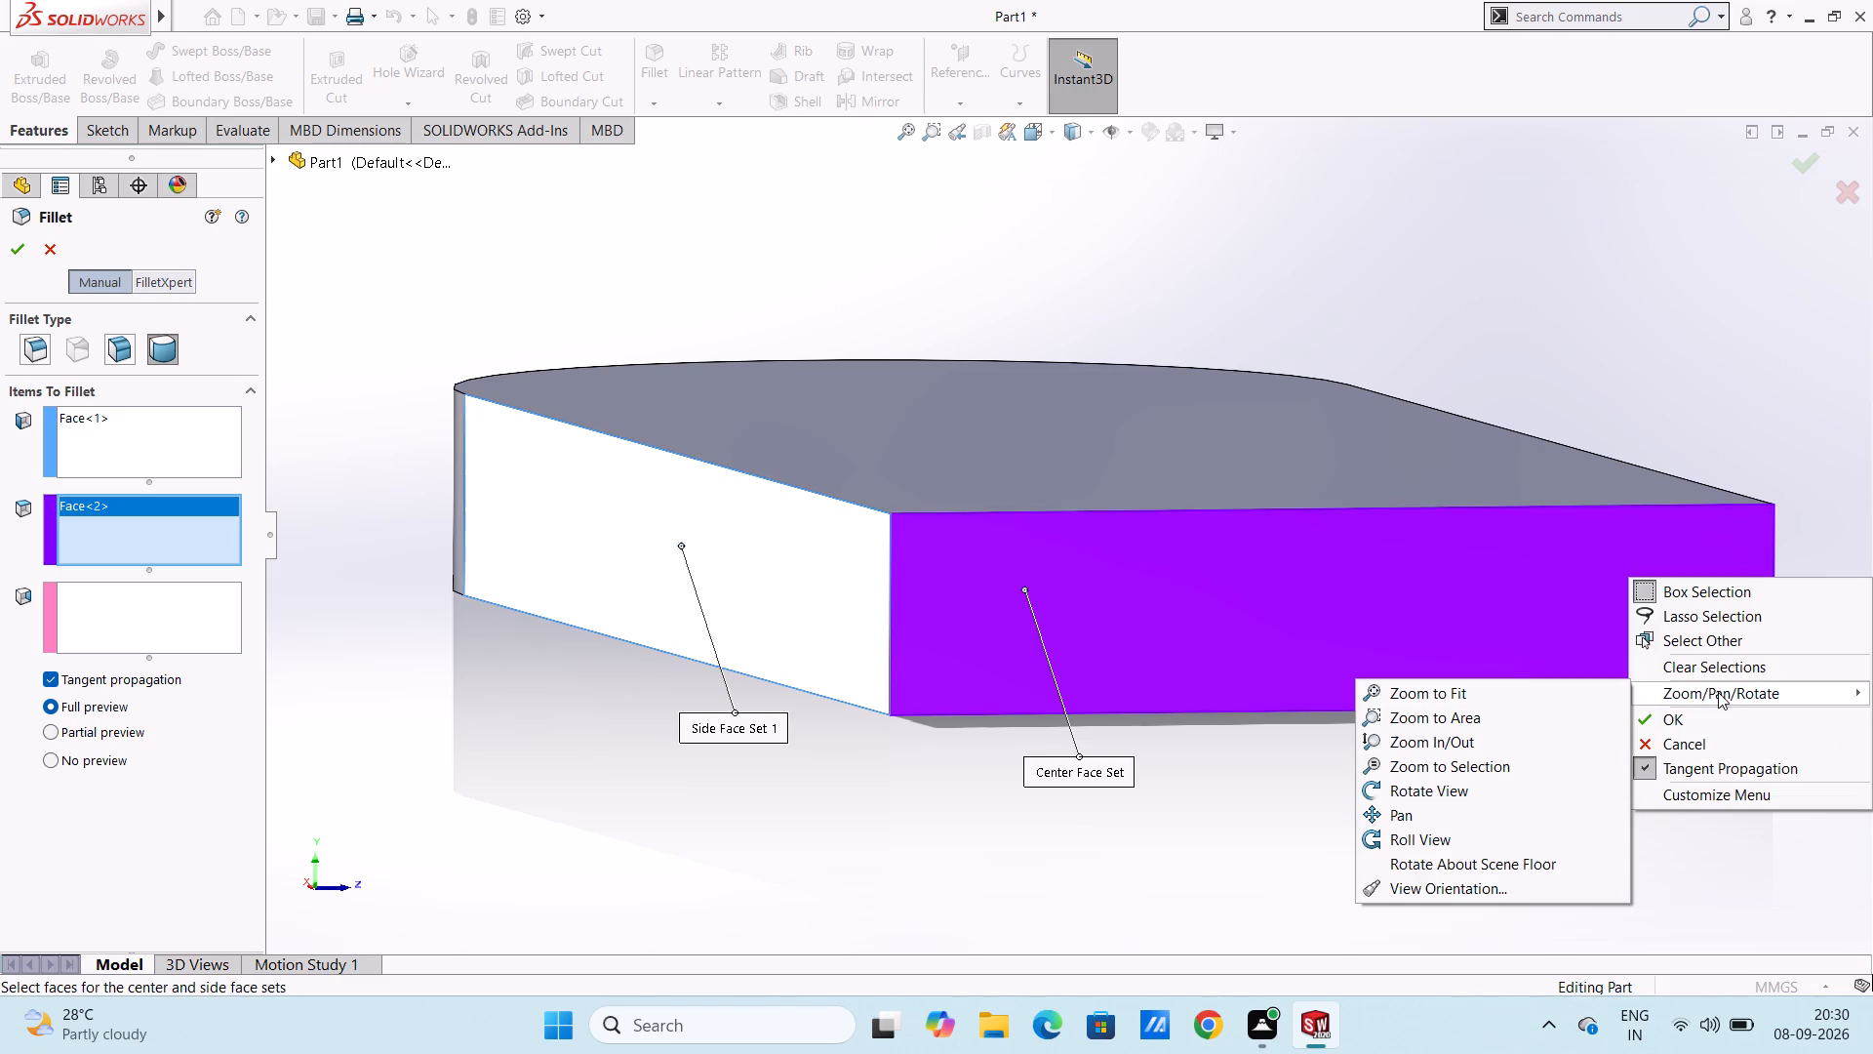
left_click(1528, 785)
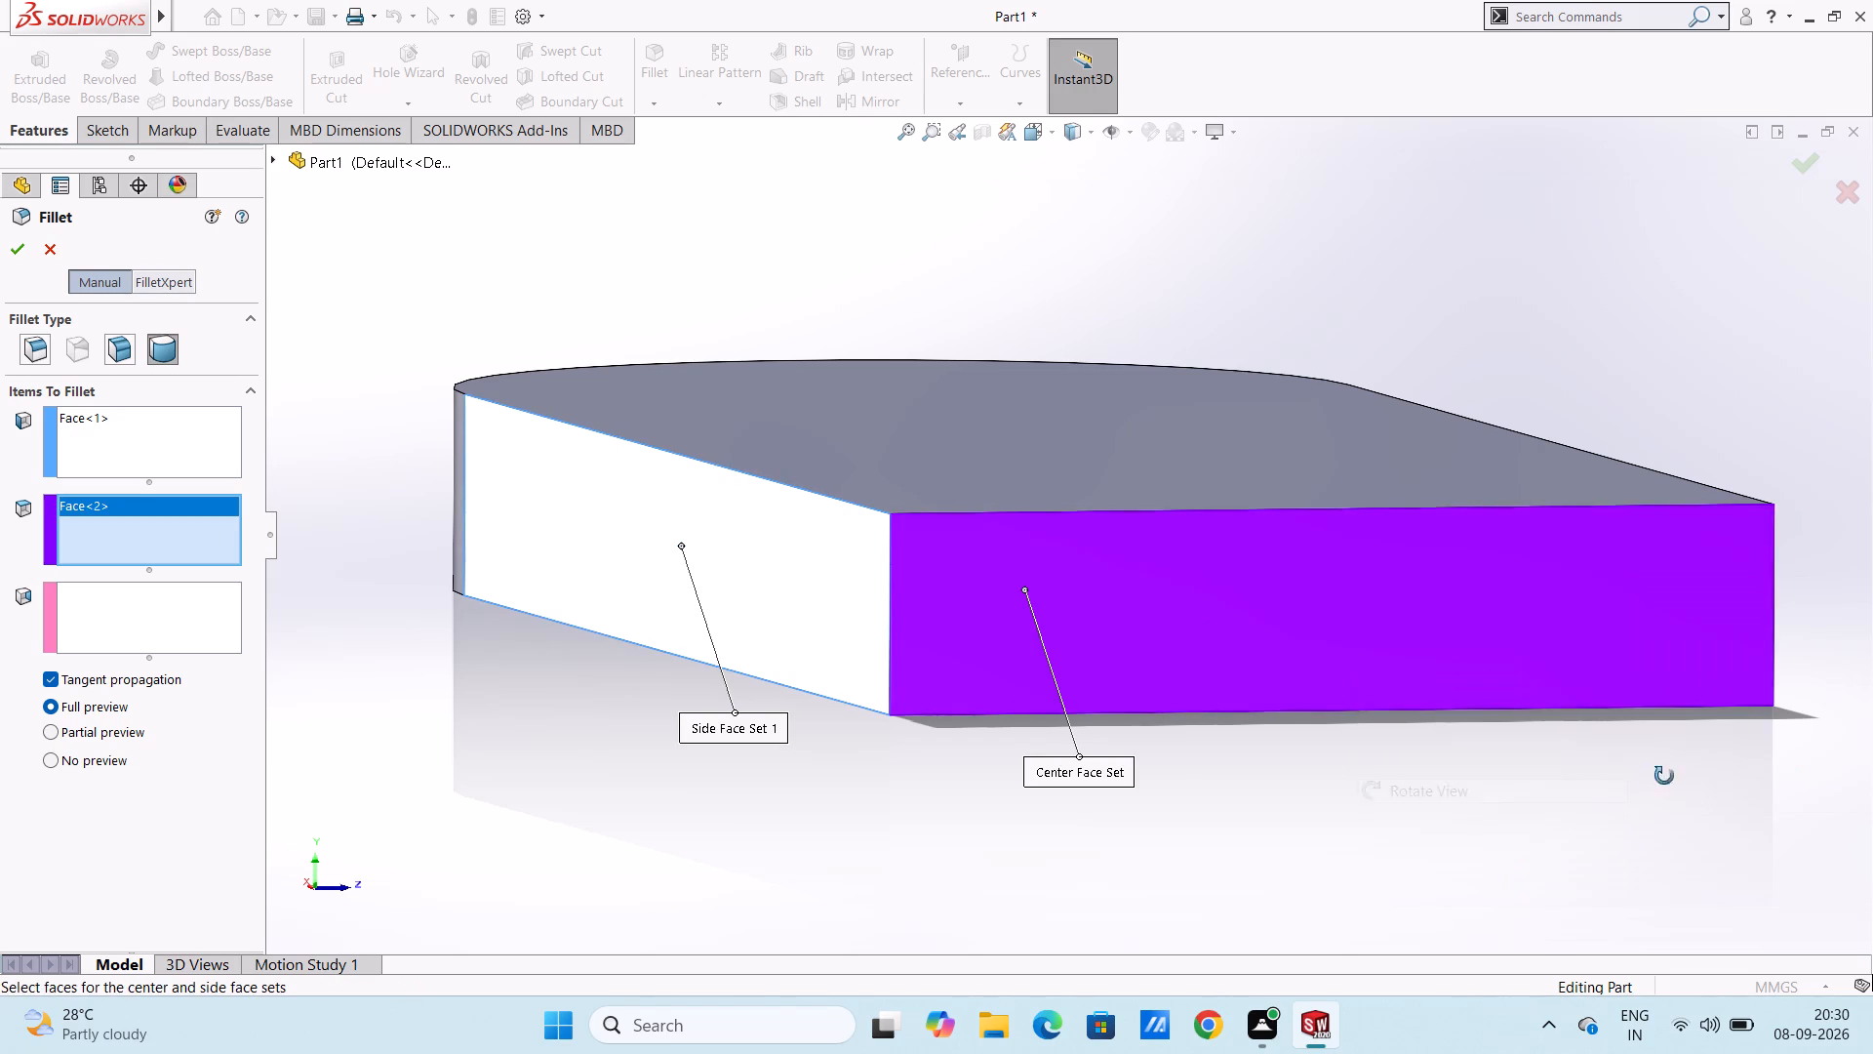
left_click_drag(1729, 779, 1636, 788)
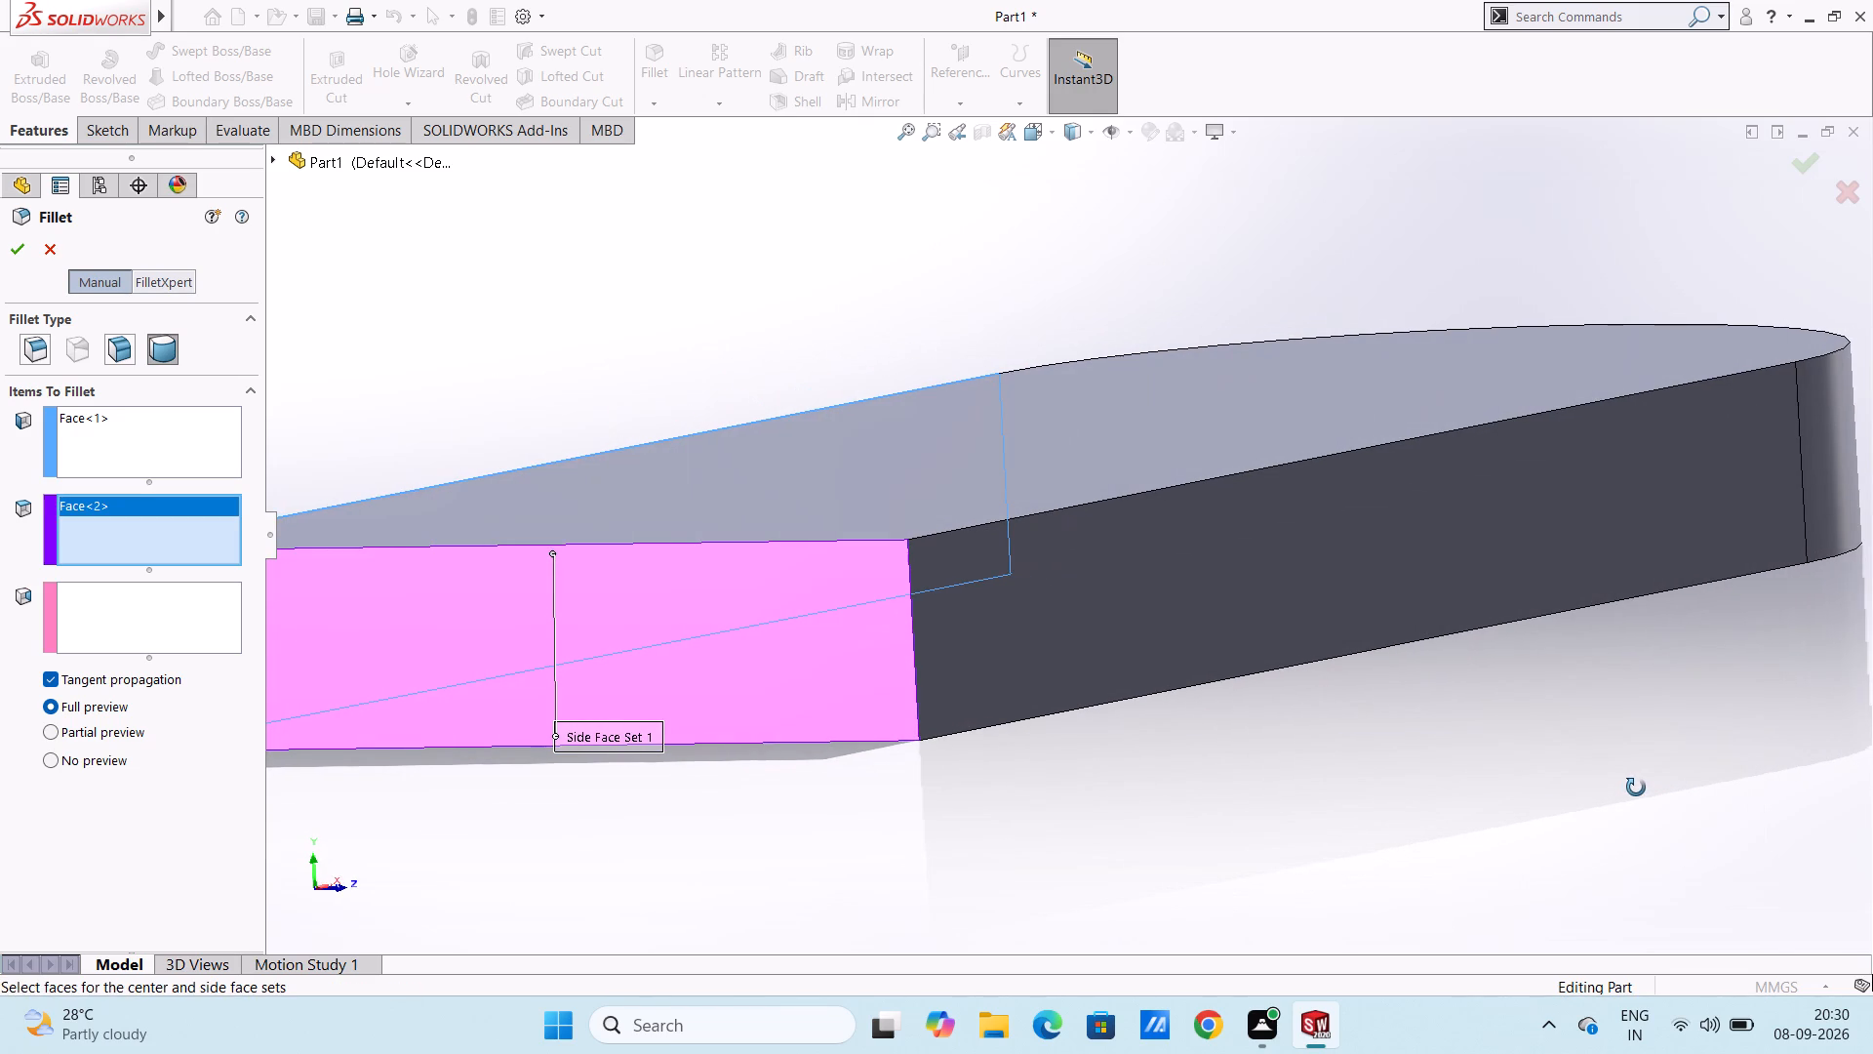
key("Escape")
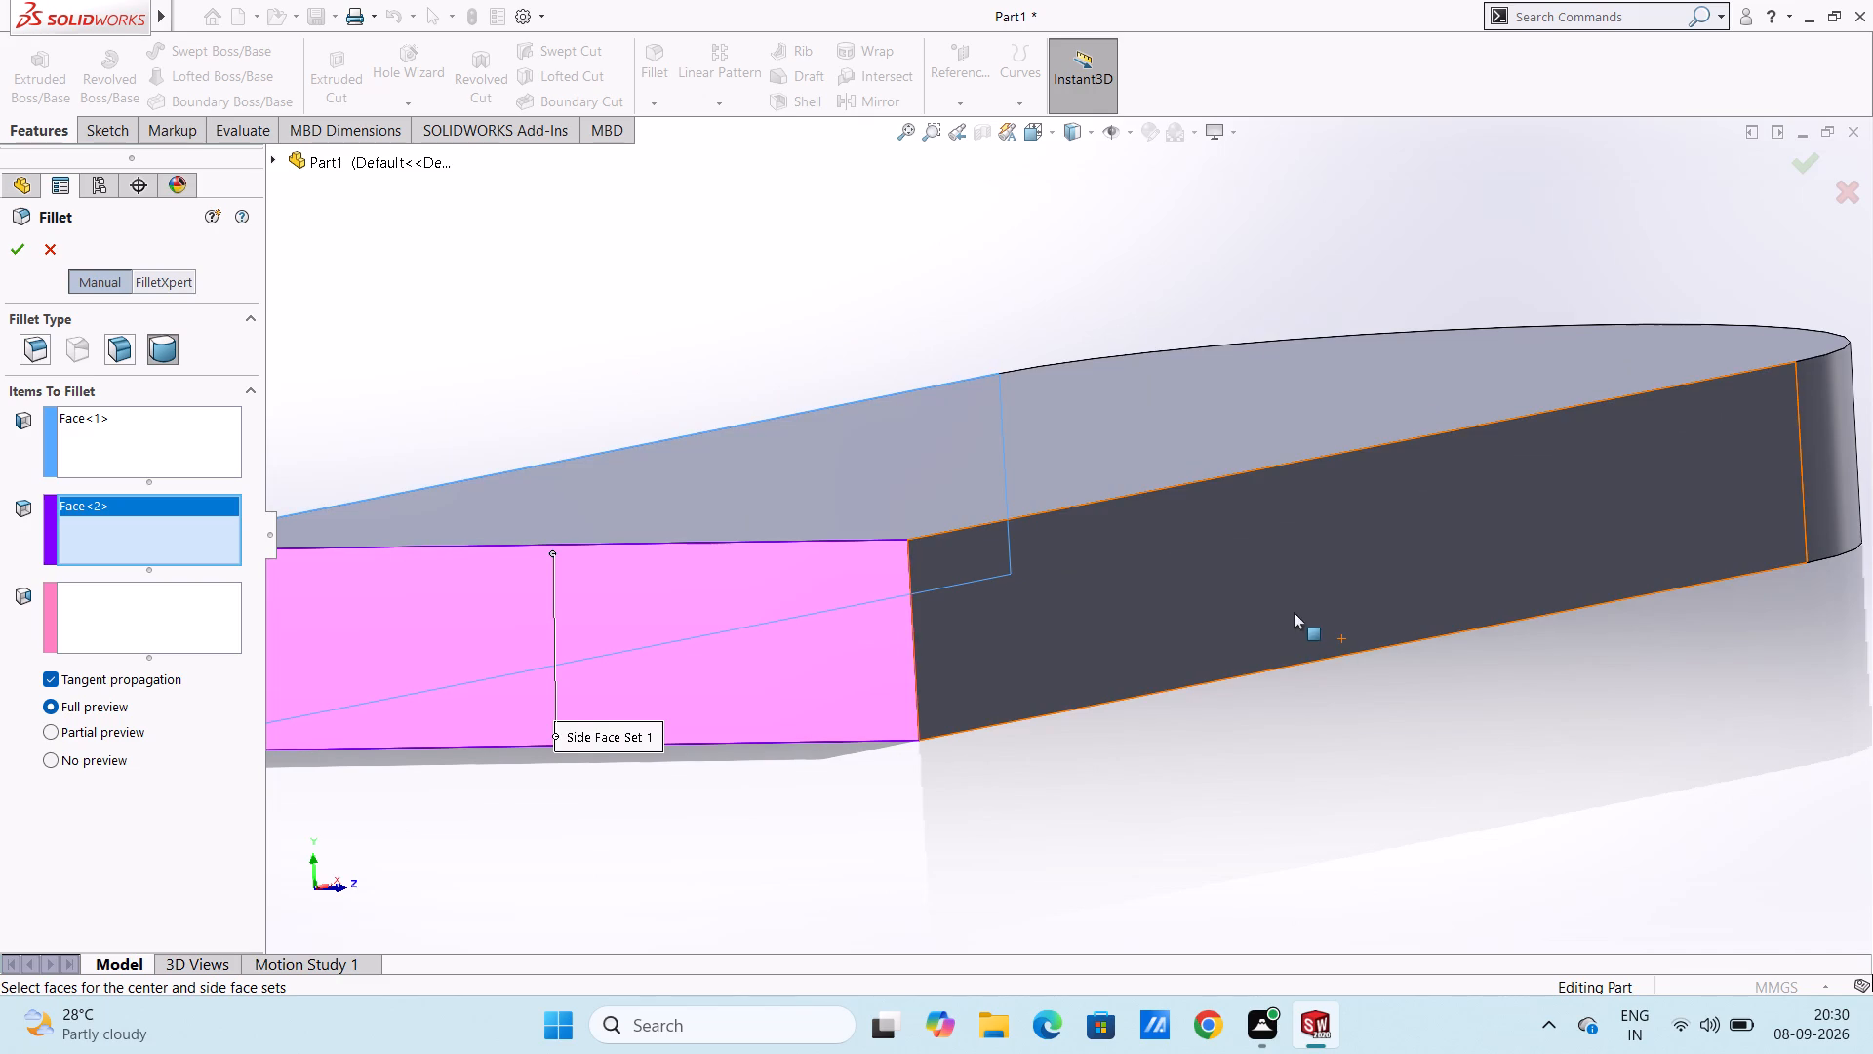
left_click(143, 623)
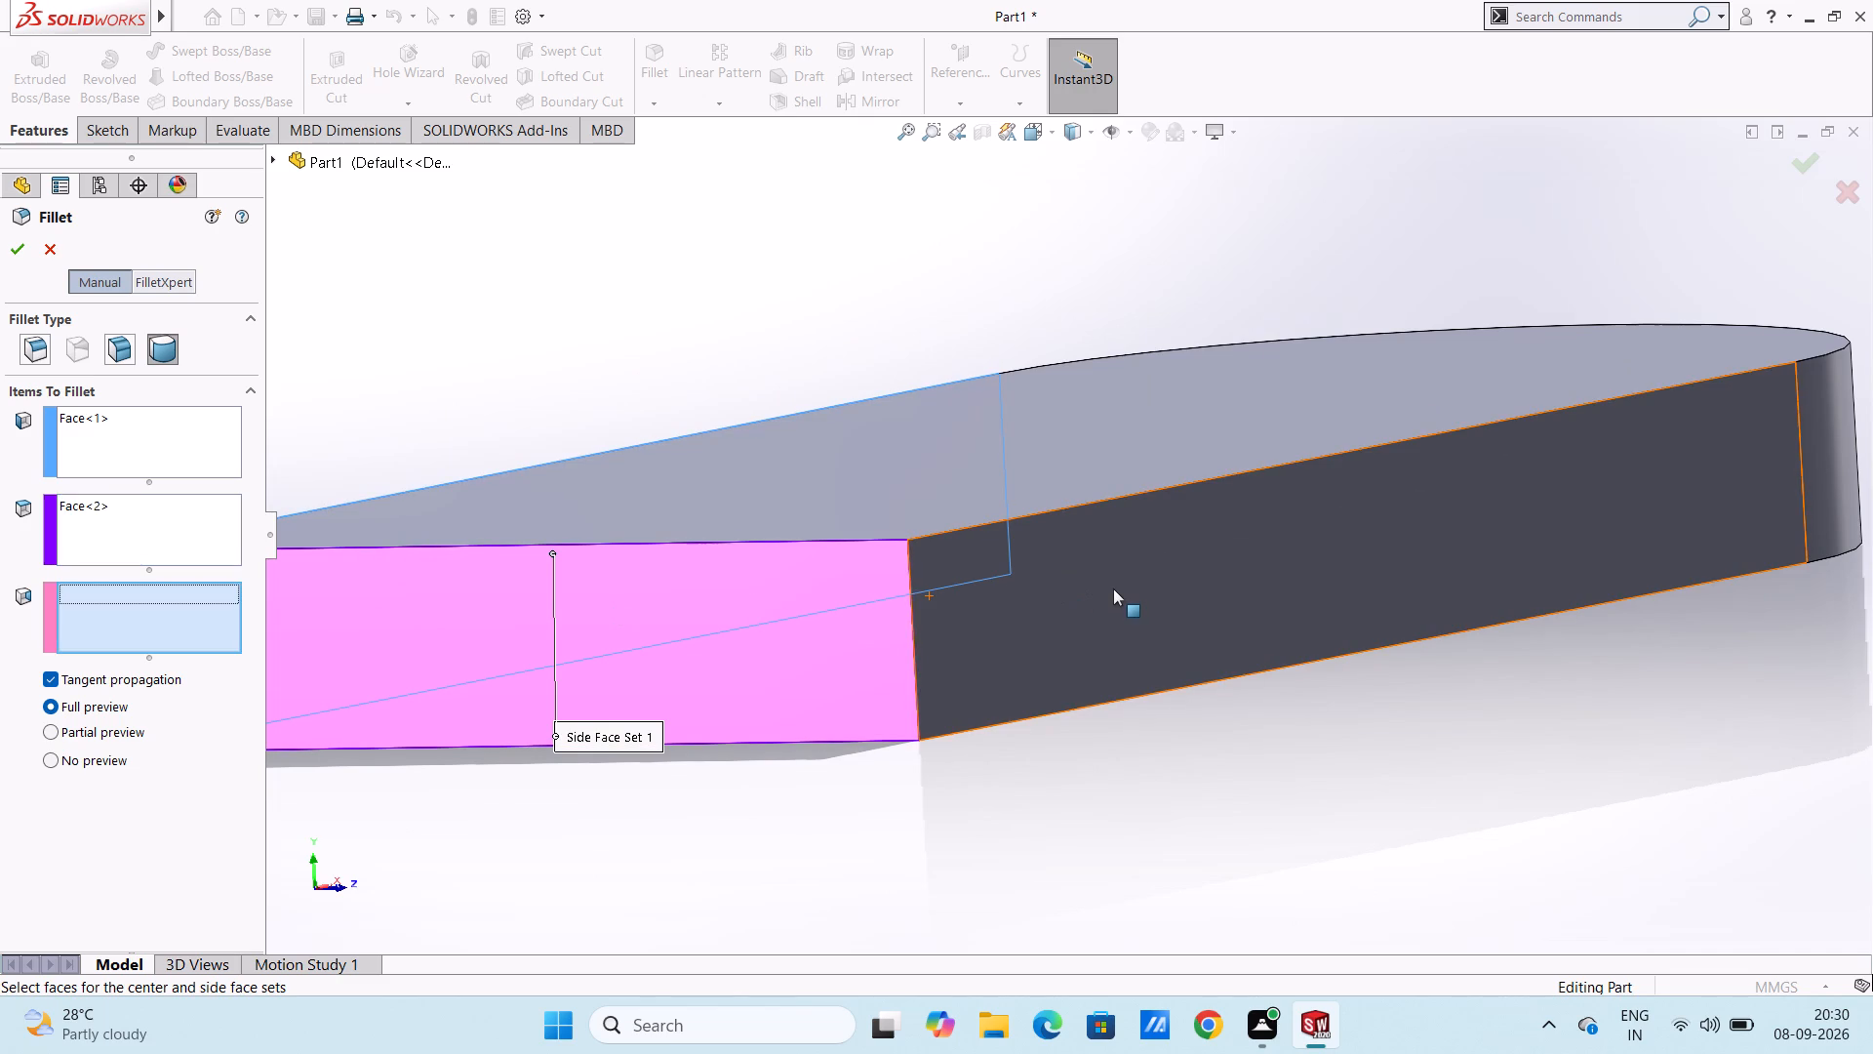
left_click(1113, 590)
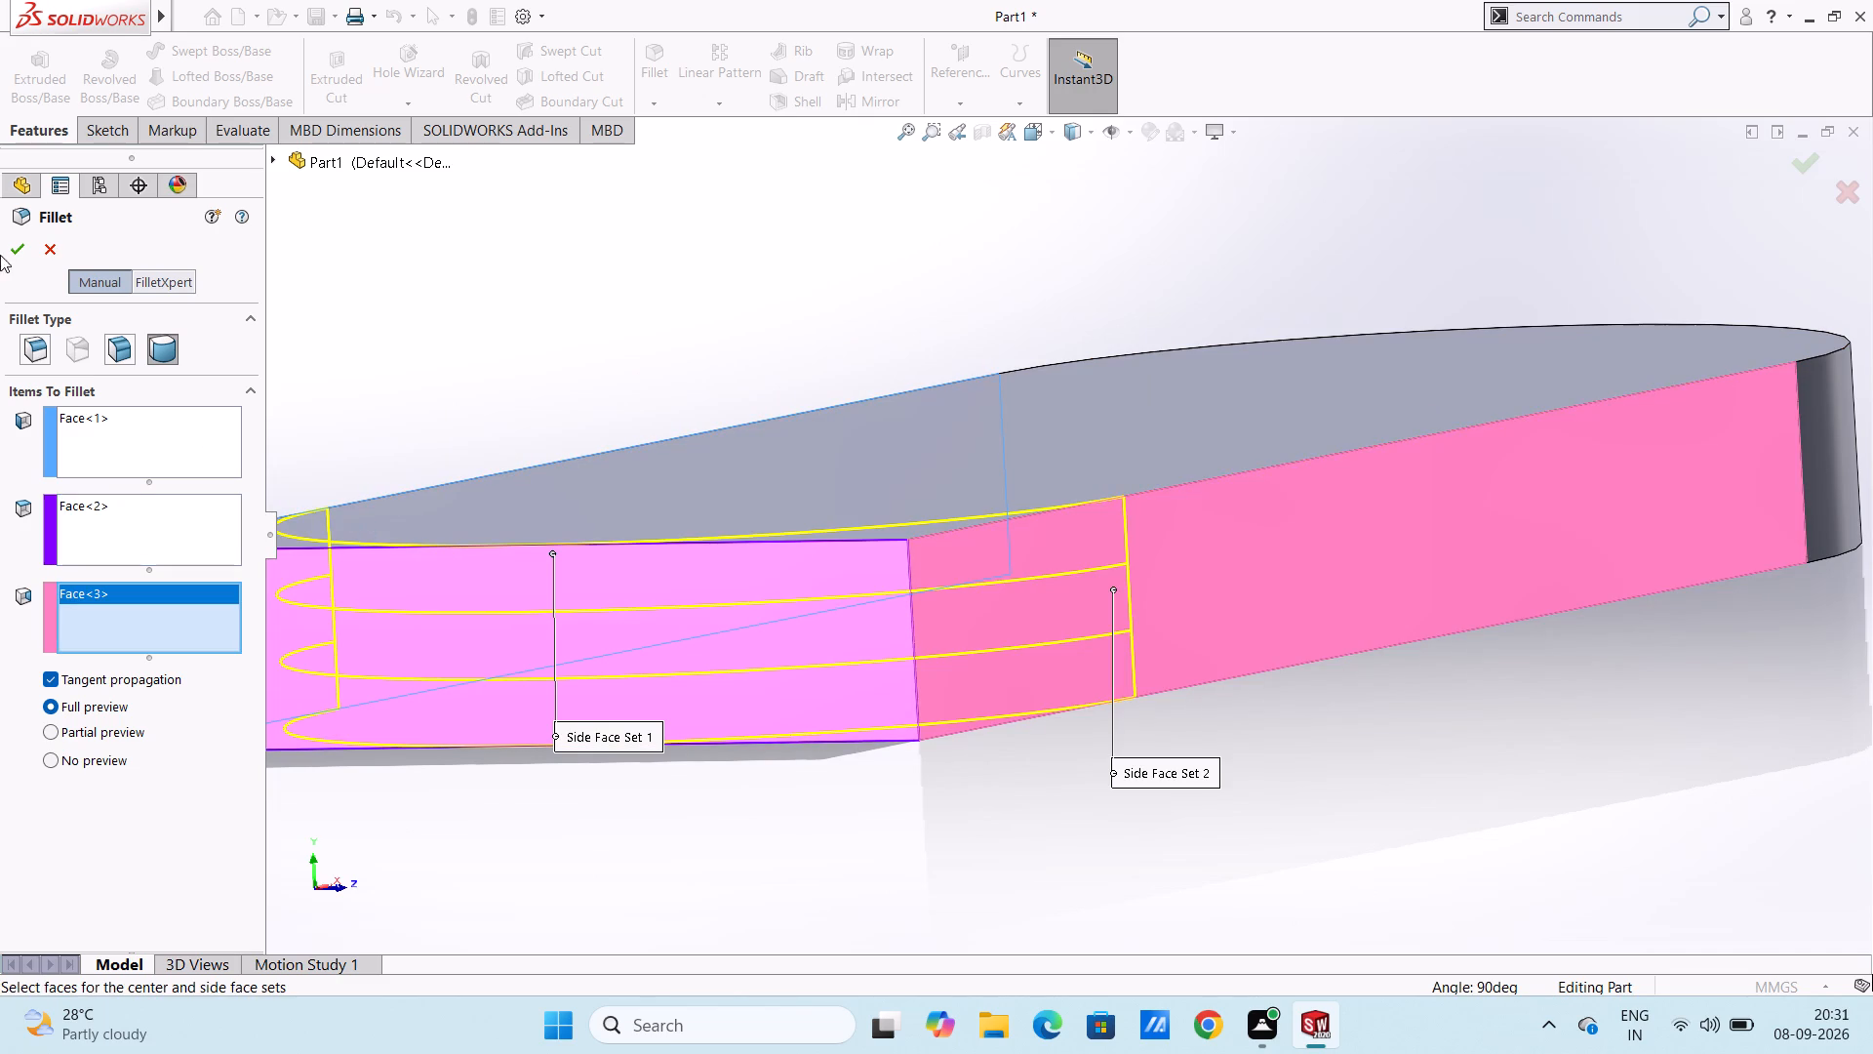
left_click(18, 247)
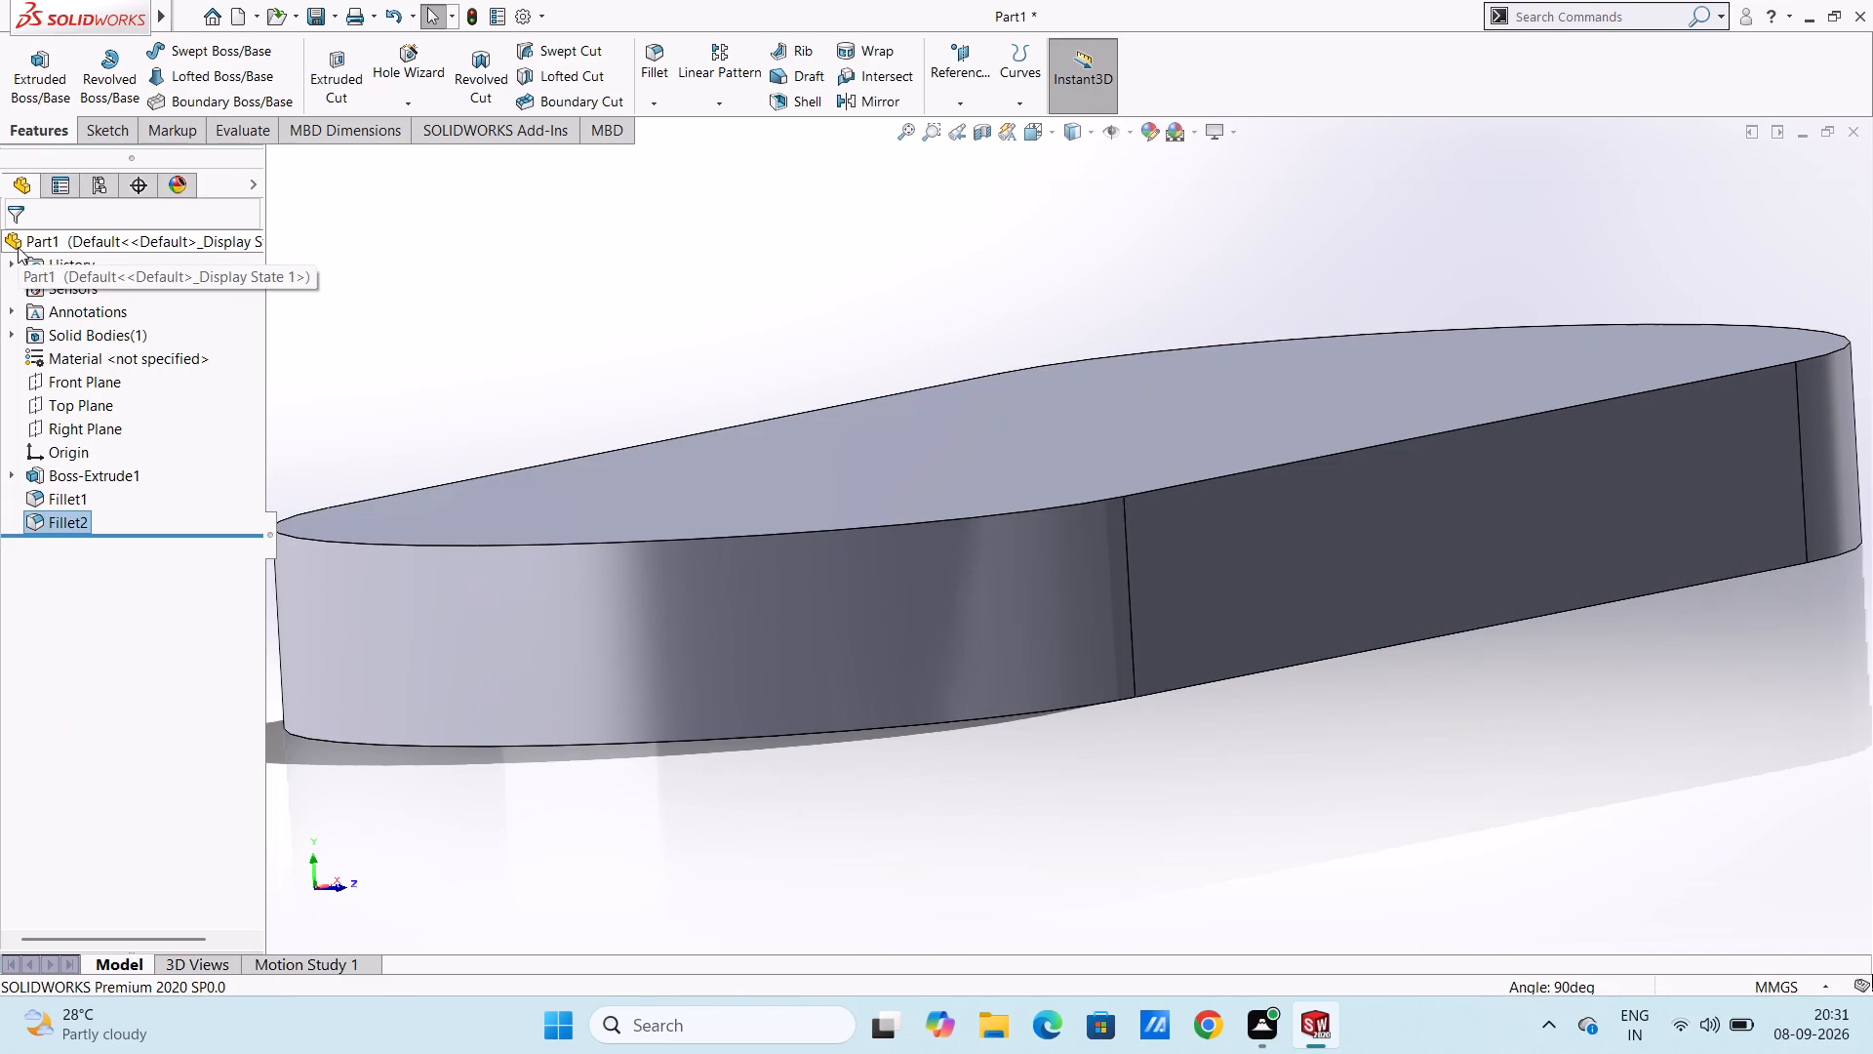
Start a sketch on the plate's top face and draw a circle of radius 8 mm centered on the -X rounded end's arc center.
key("Escape")
key("ctrl+5")
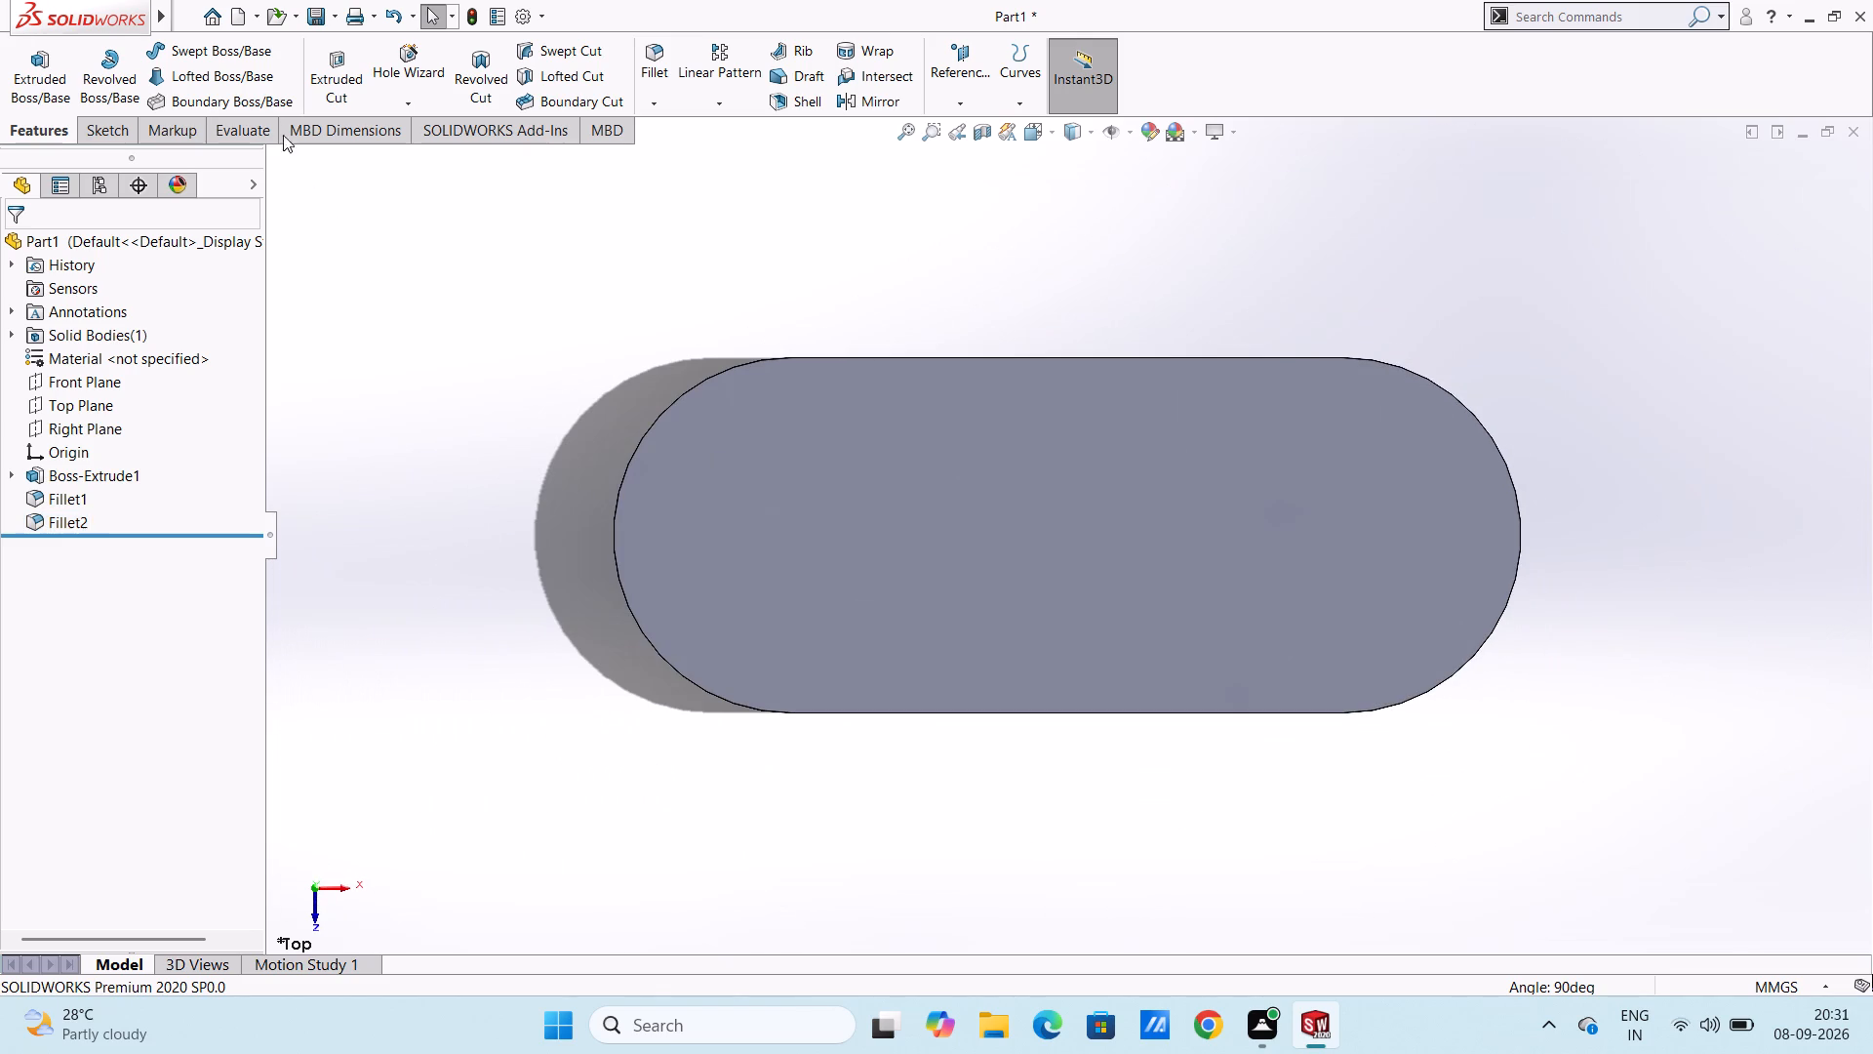
left_click(877, 472)
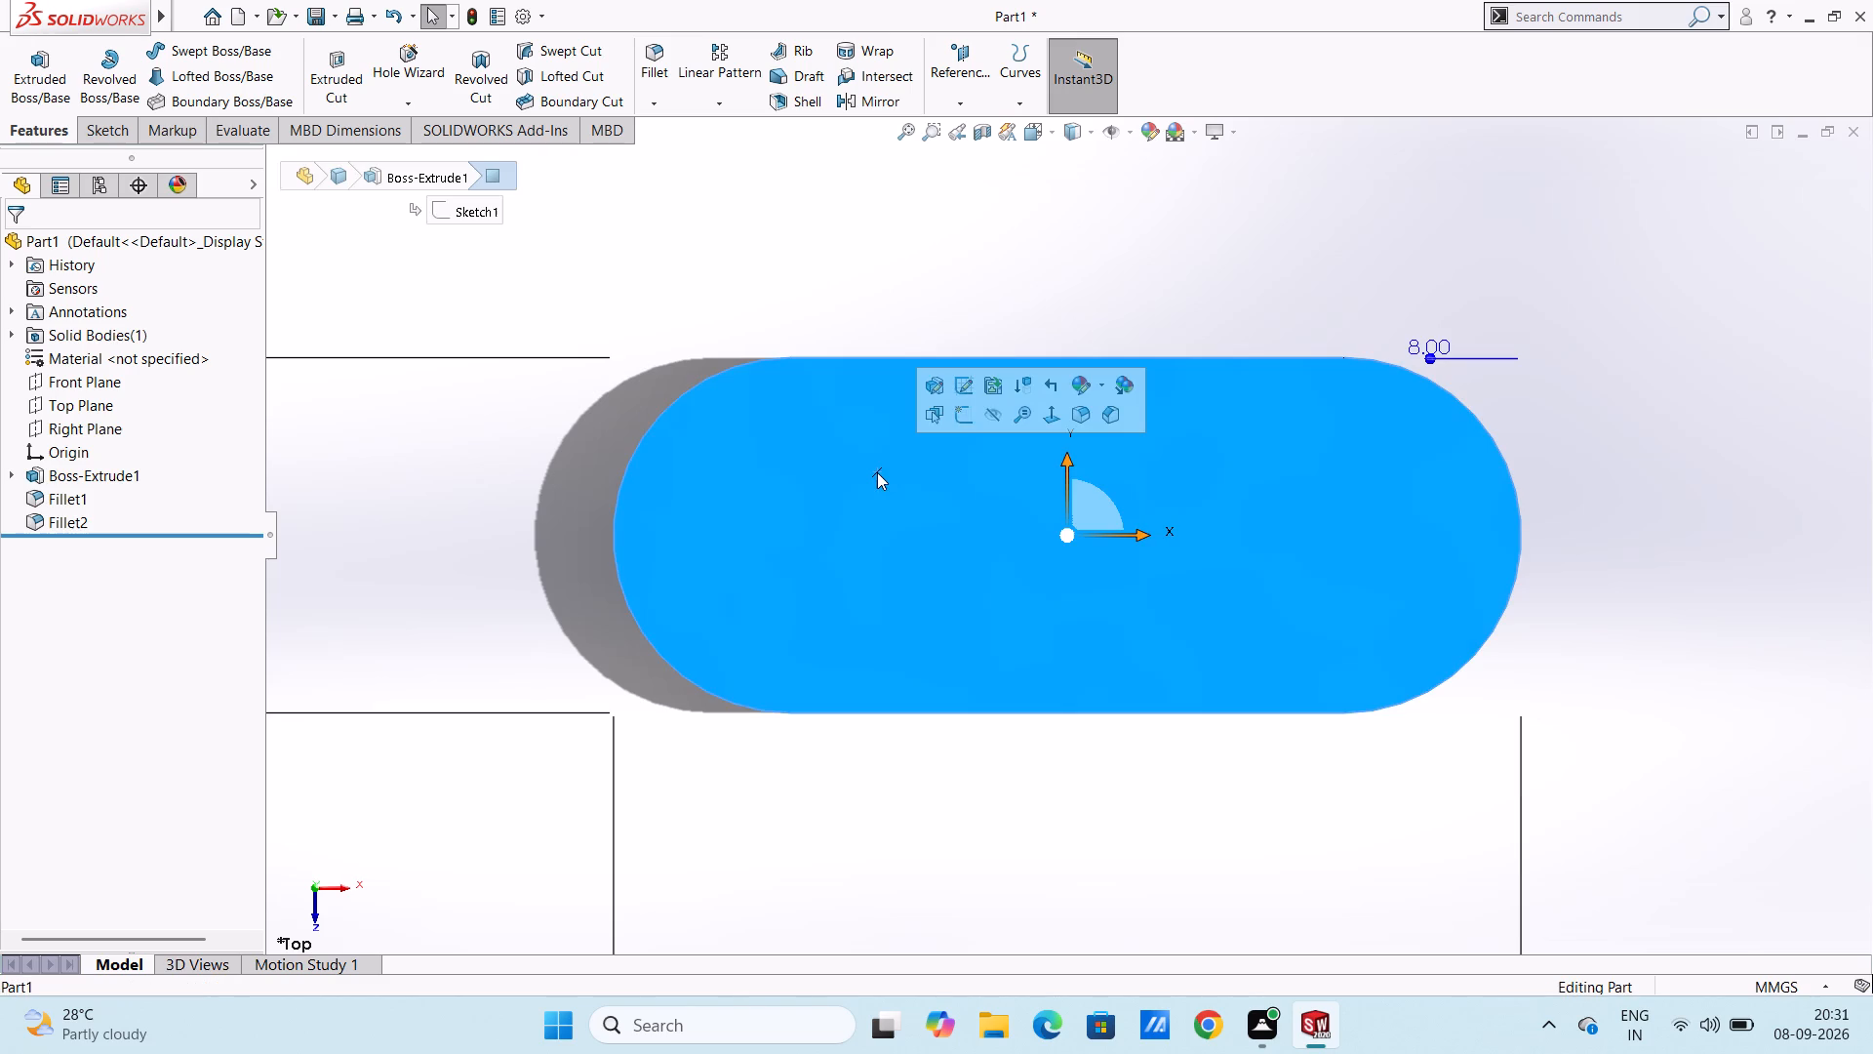
left_click(964, 423)
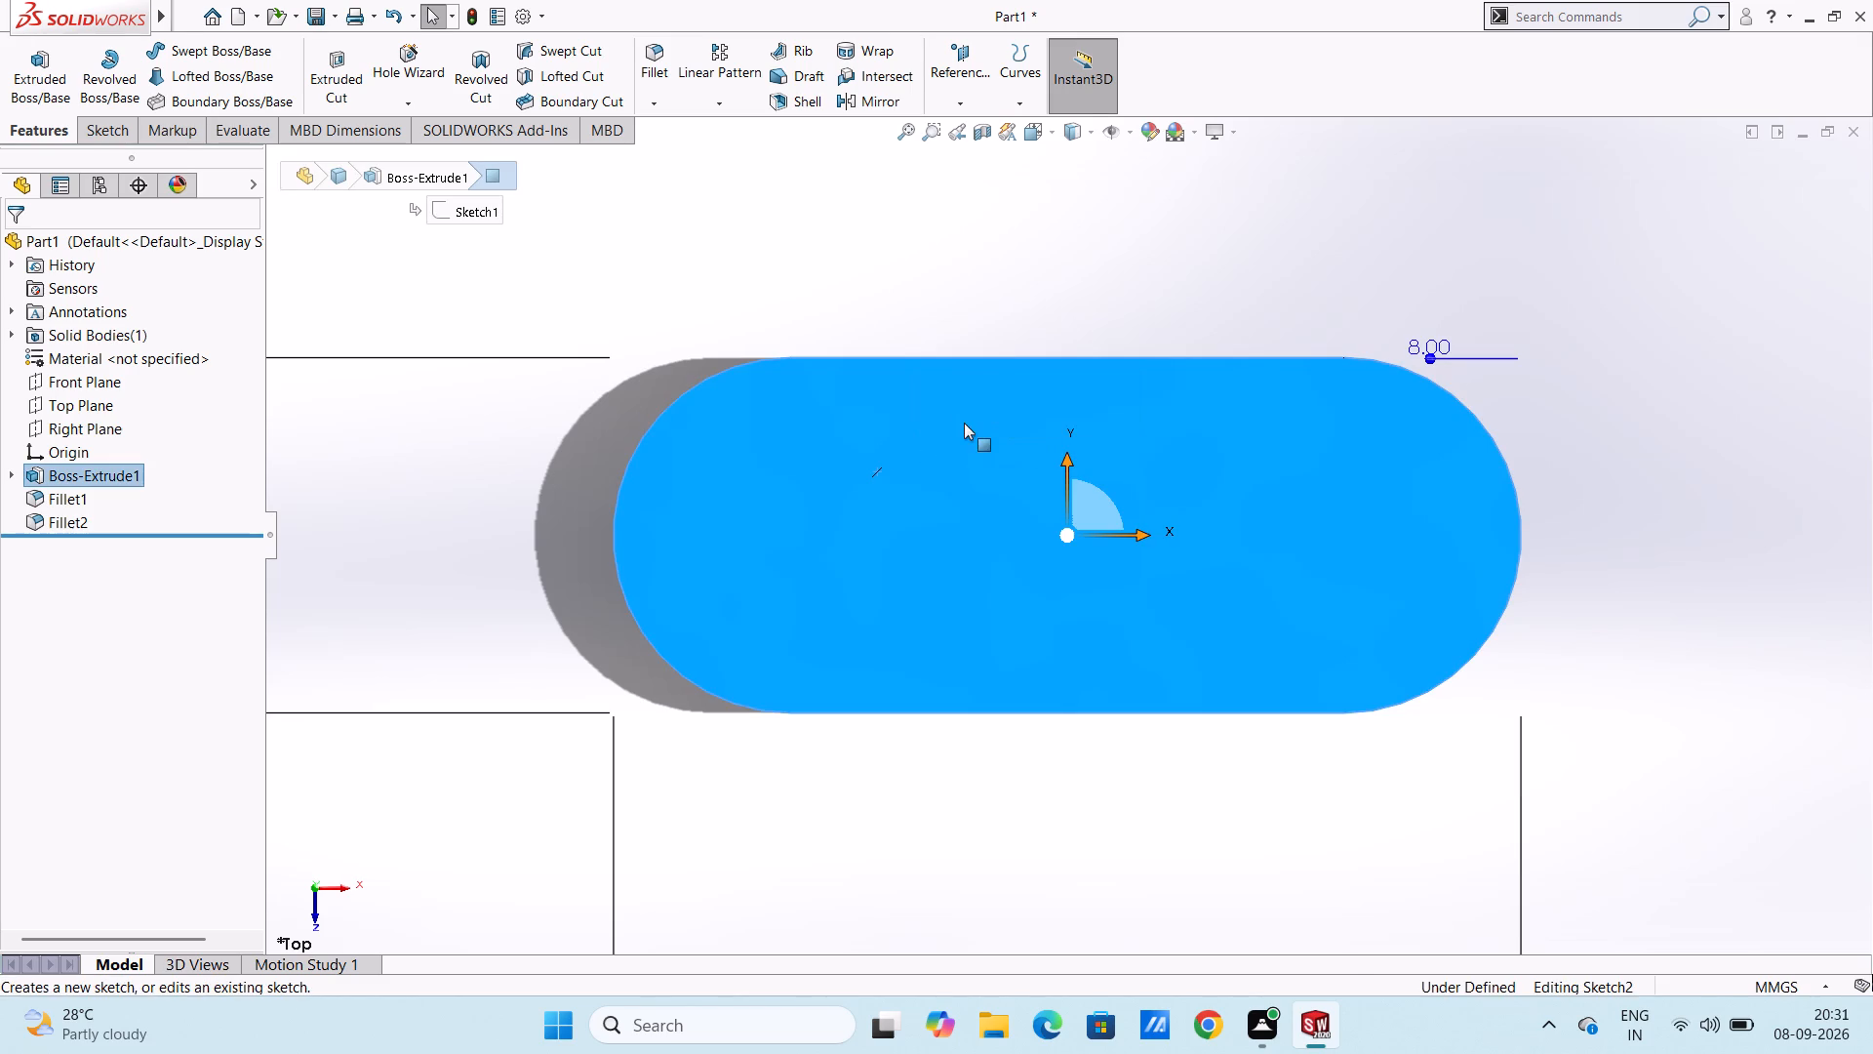
left_click(781, 273)
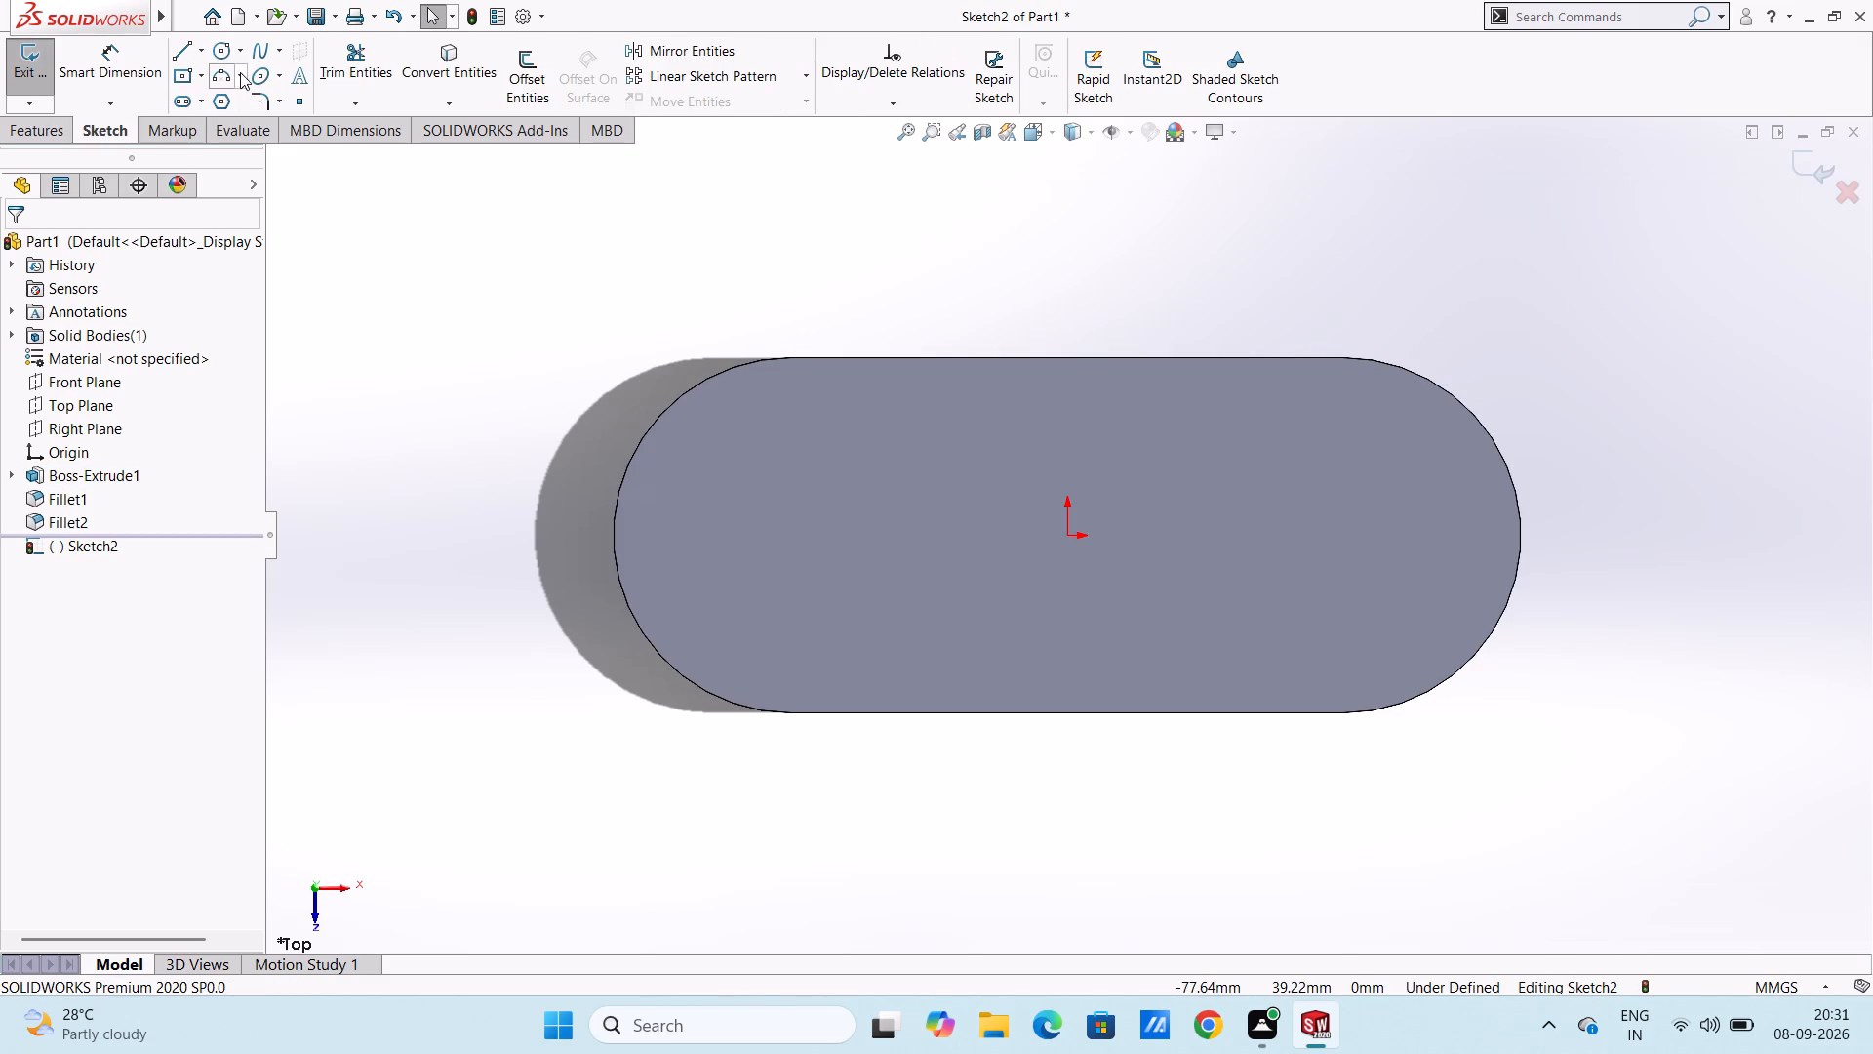
left_click(216, 47)
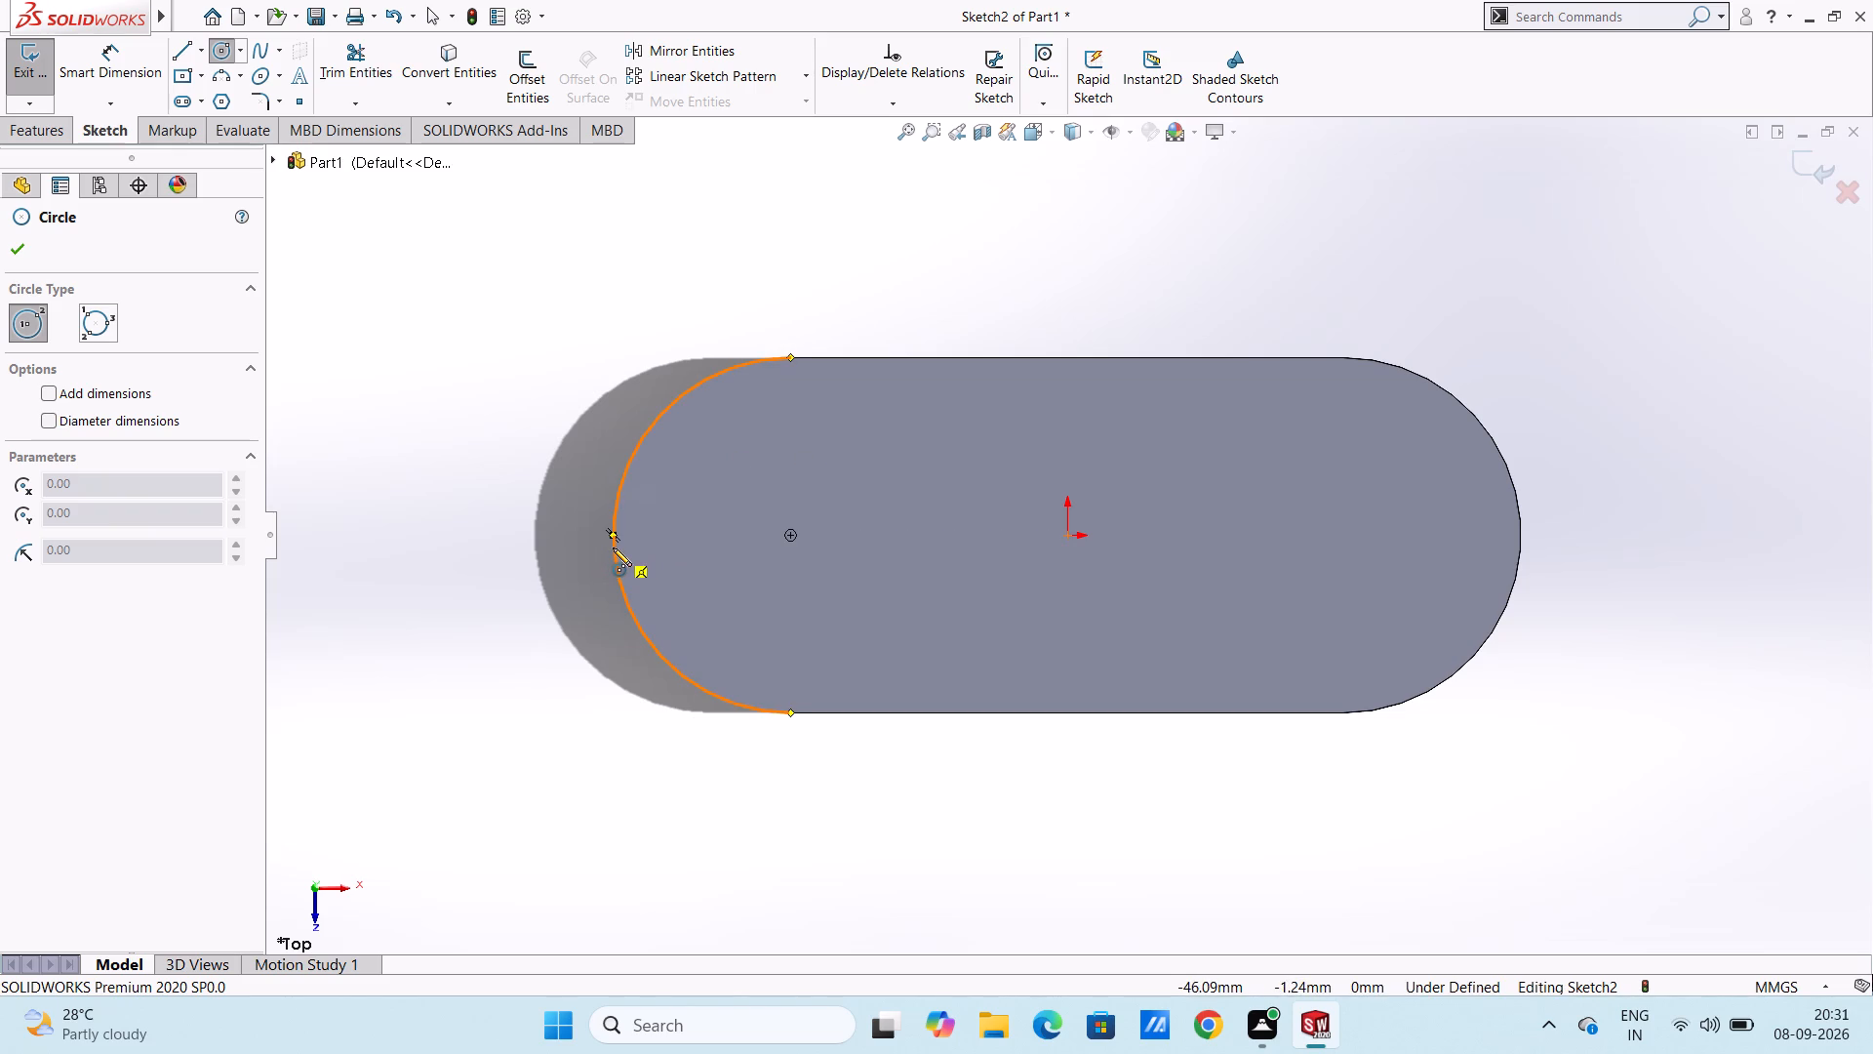
left_click(789, 535)
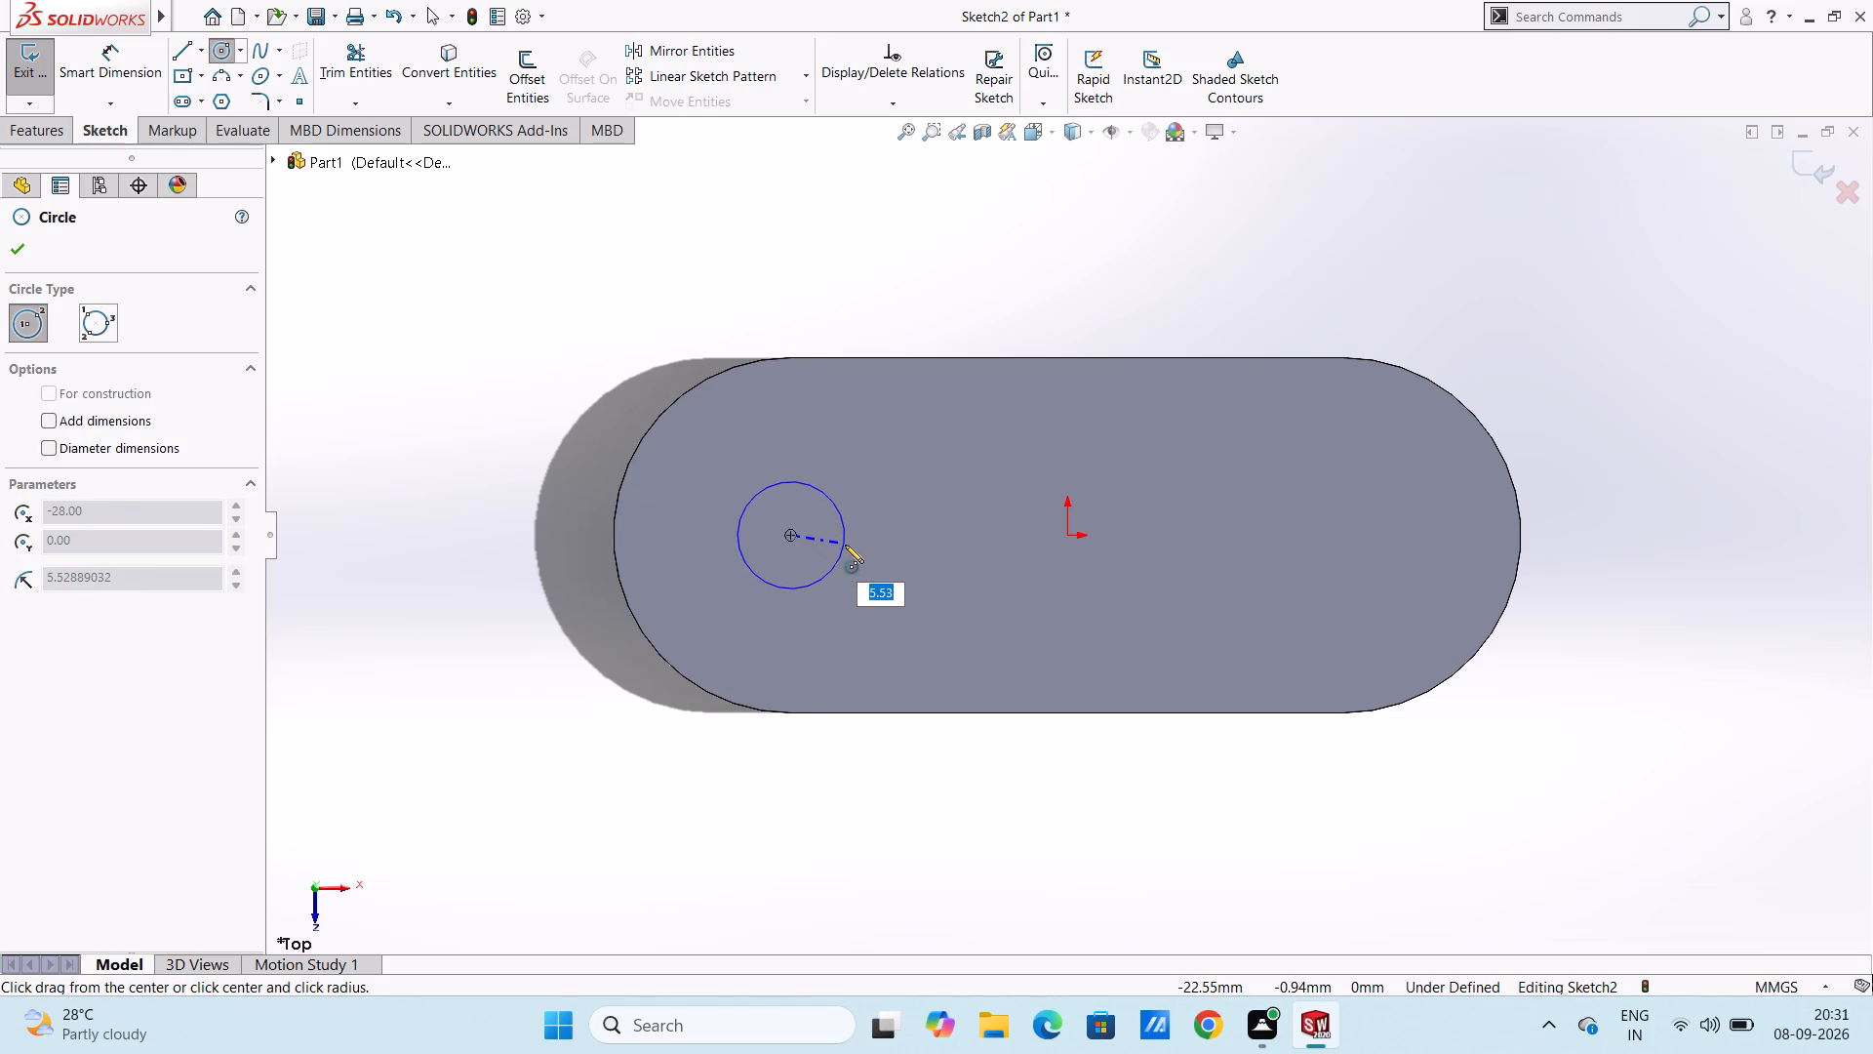
key("8")
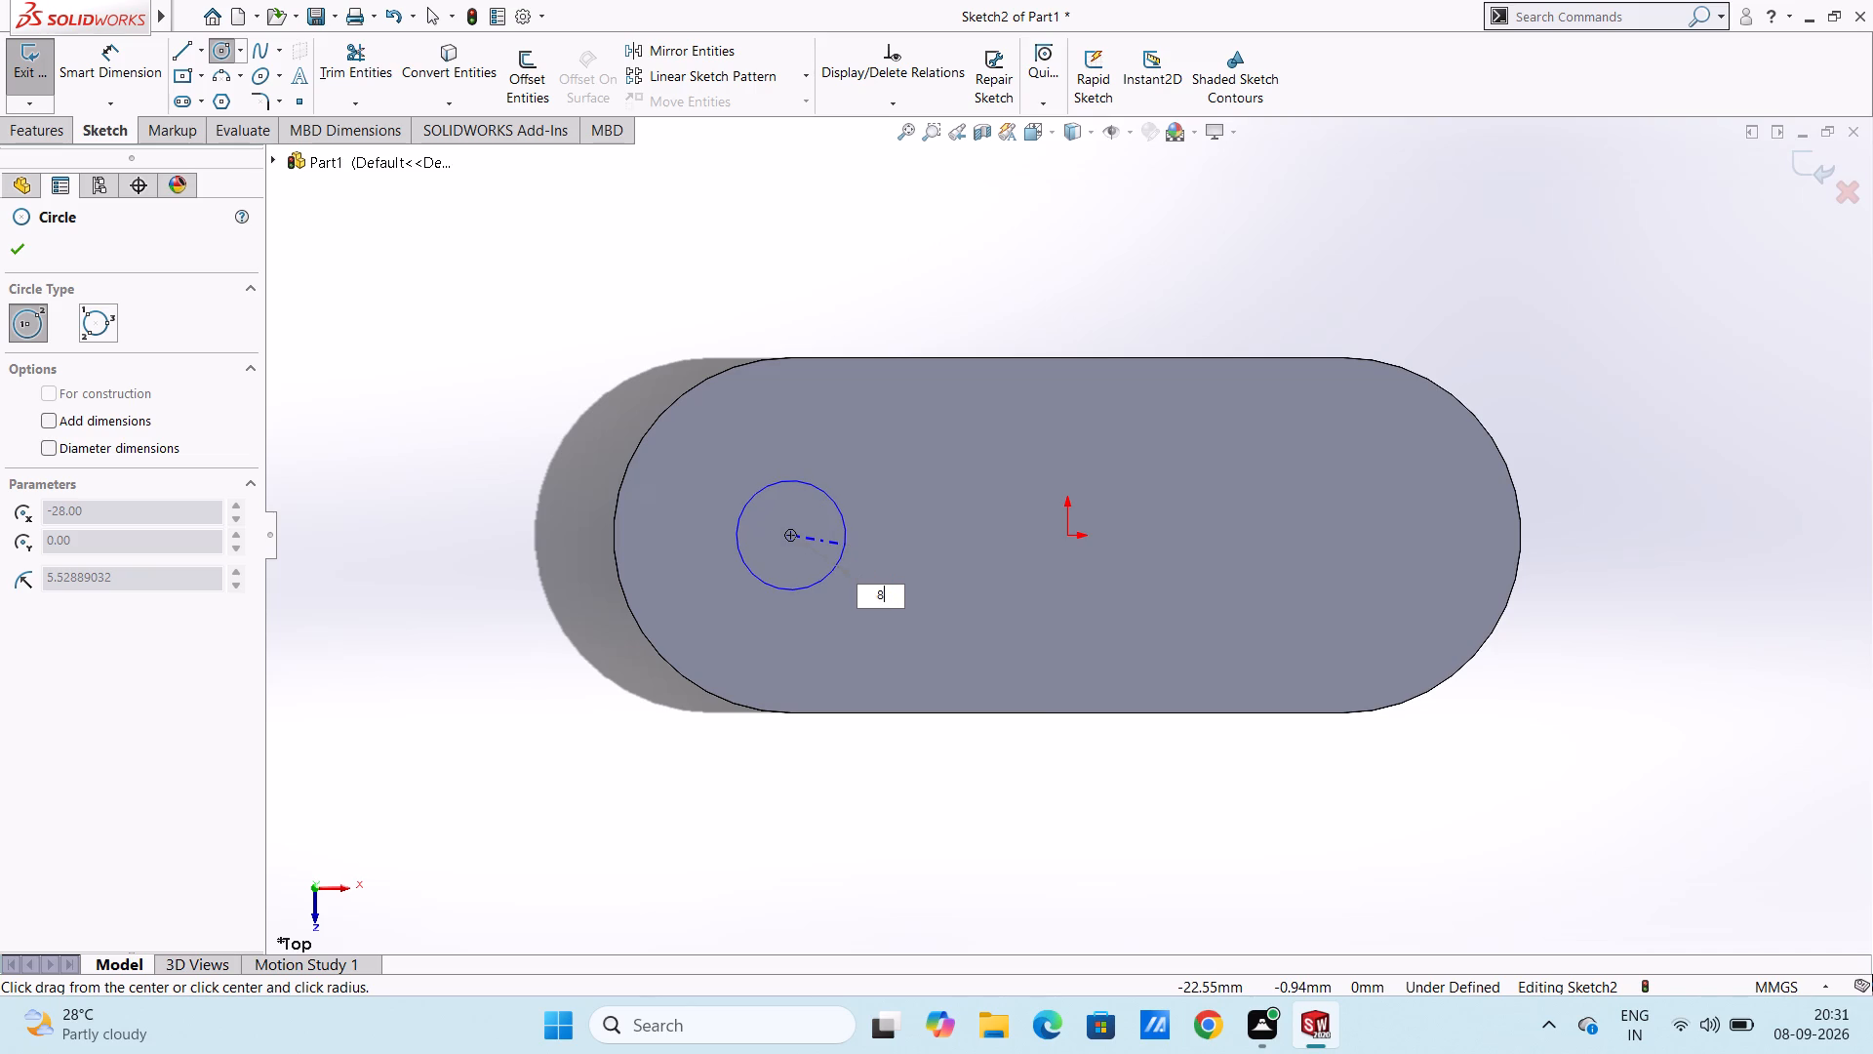
key("Return")
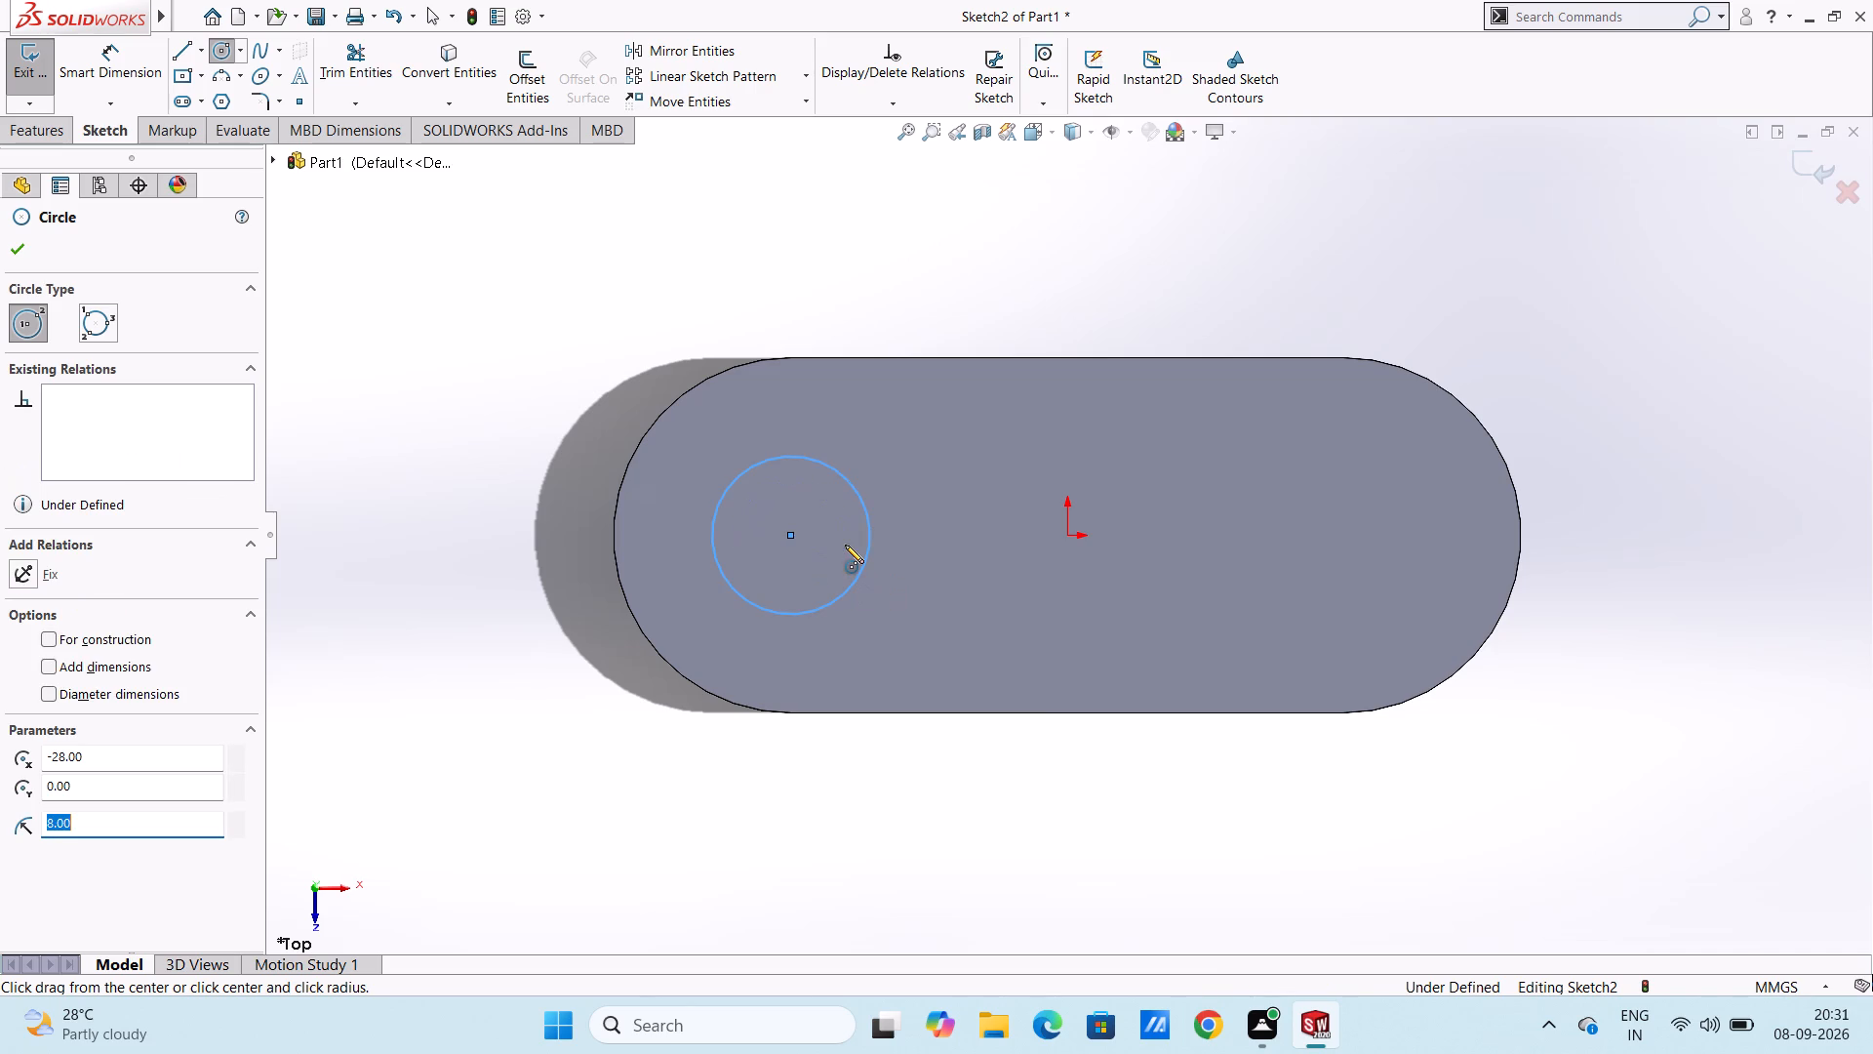
key("Escape")
key("Escape")
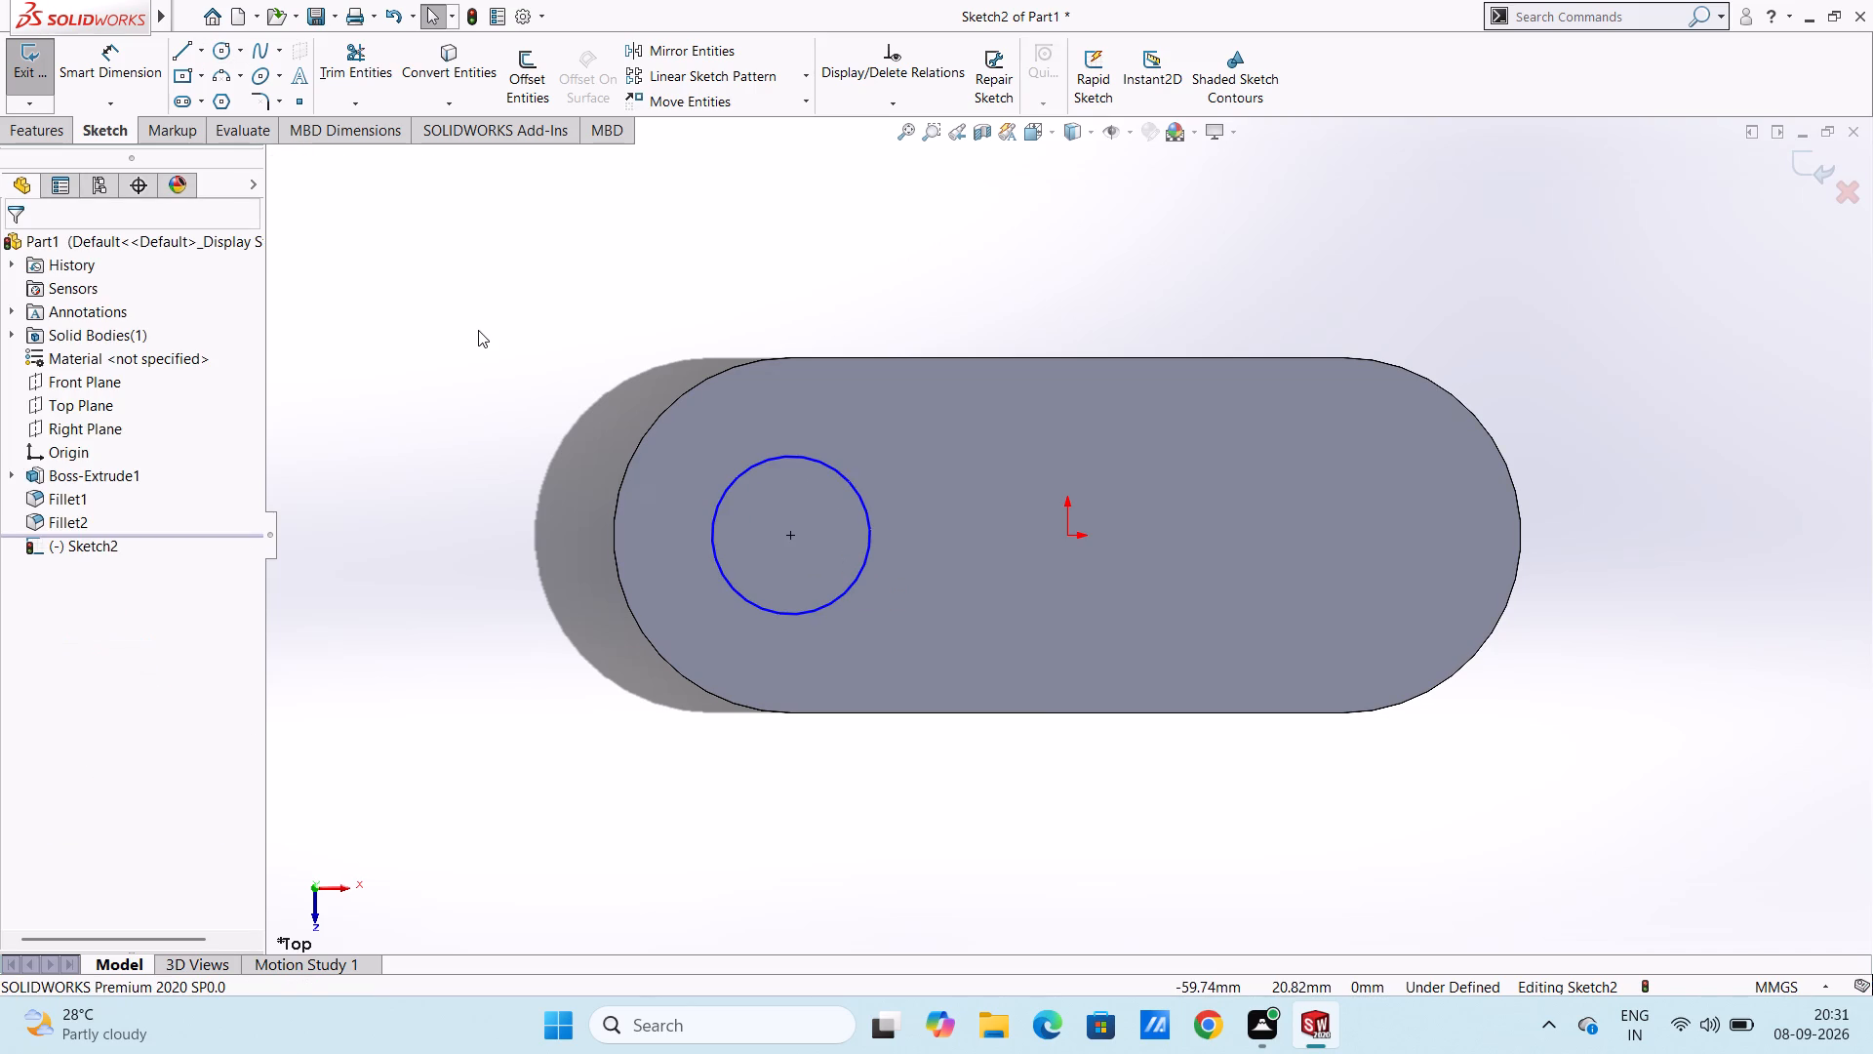
Draw a second circle of radius 8 mm centered on the +X rounded end's arc center.
left_click(222, 55)
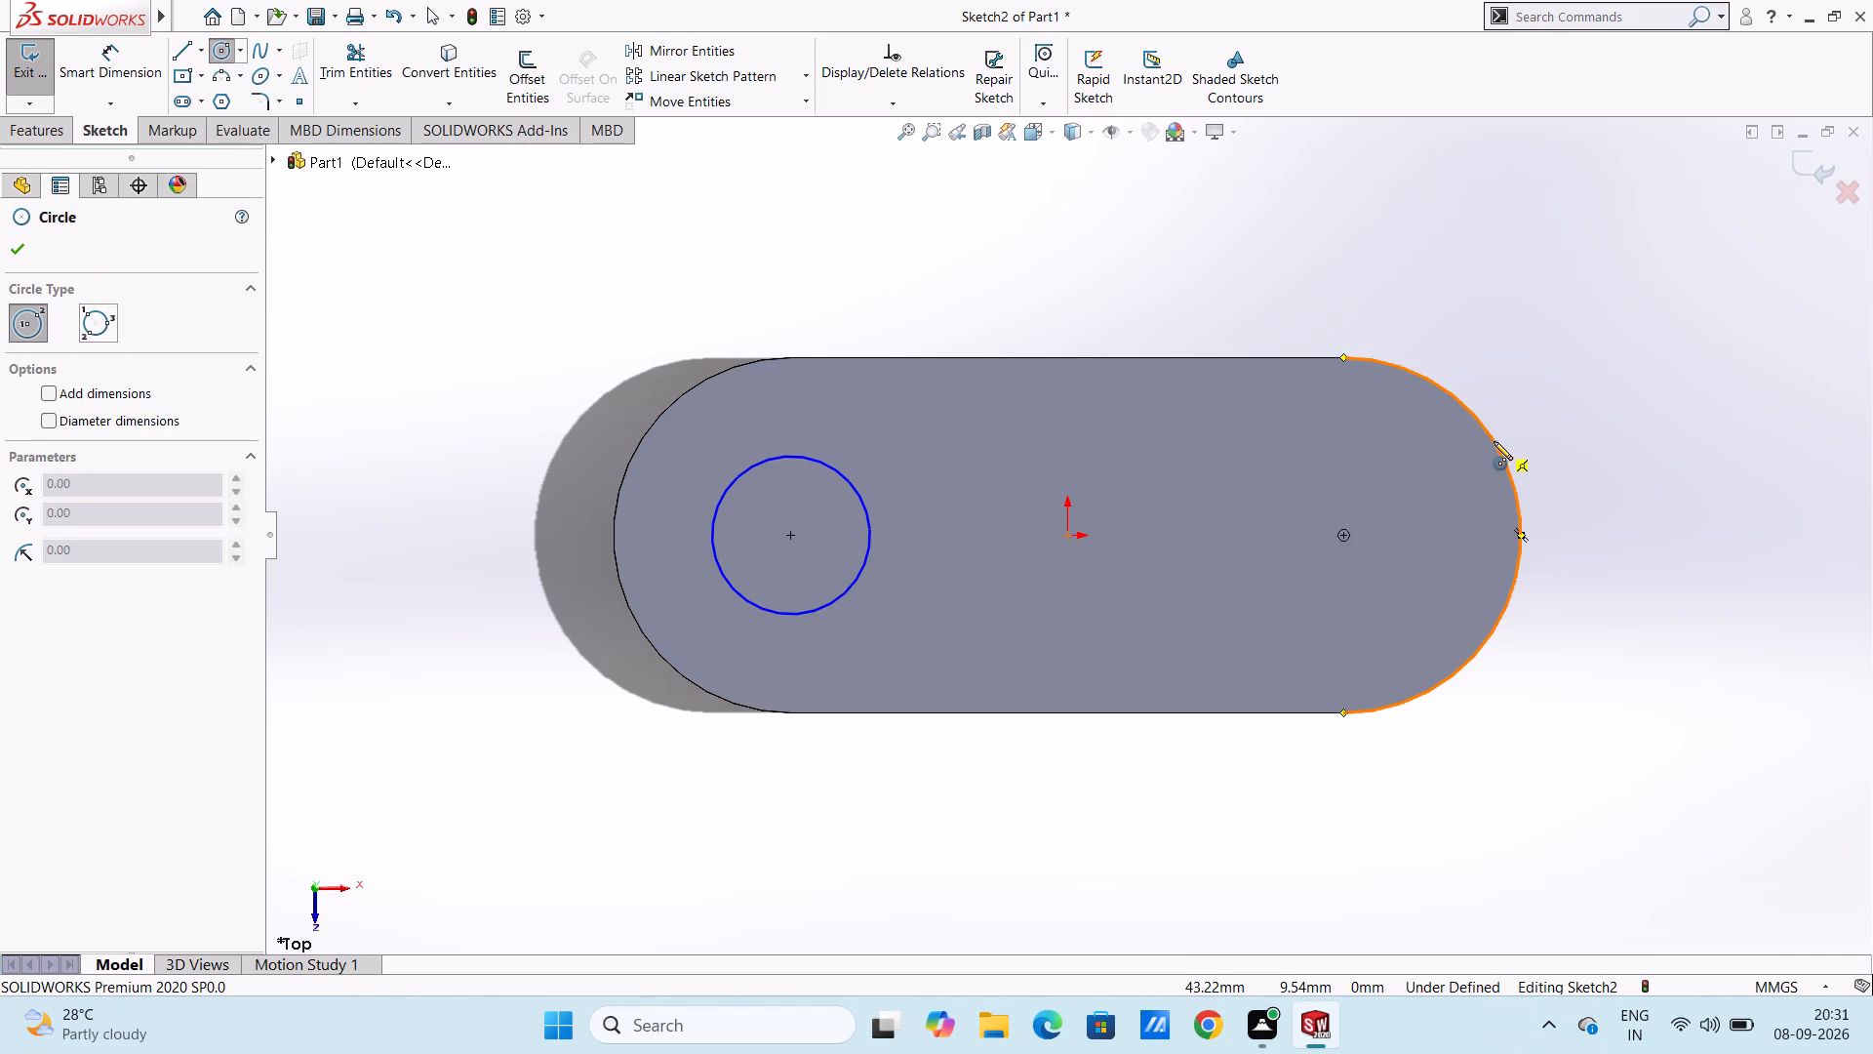
left_click(1345, 538)
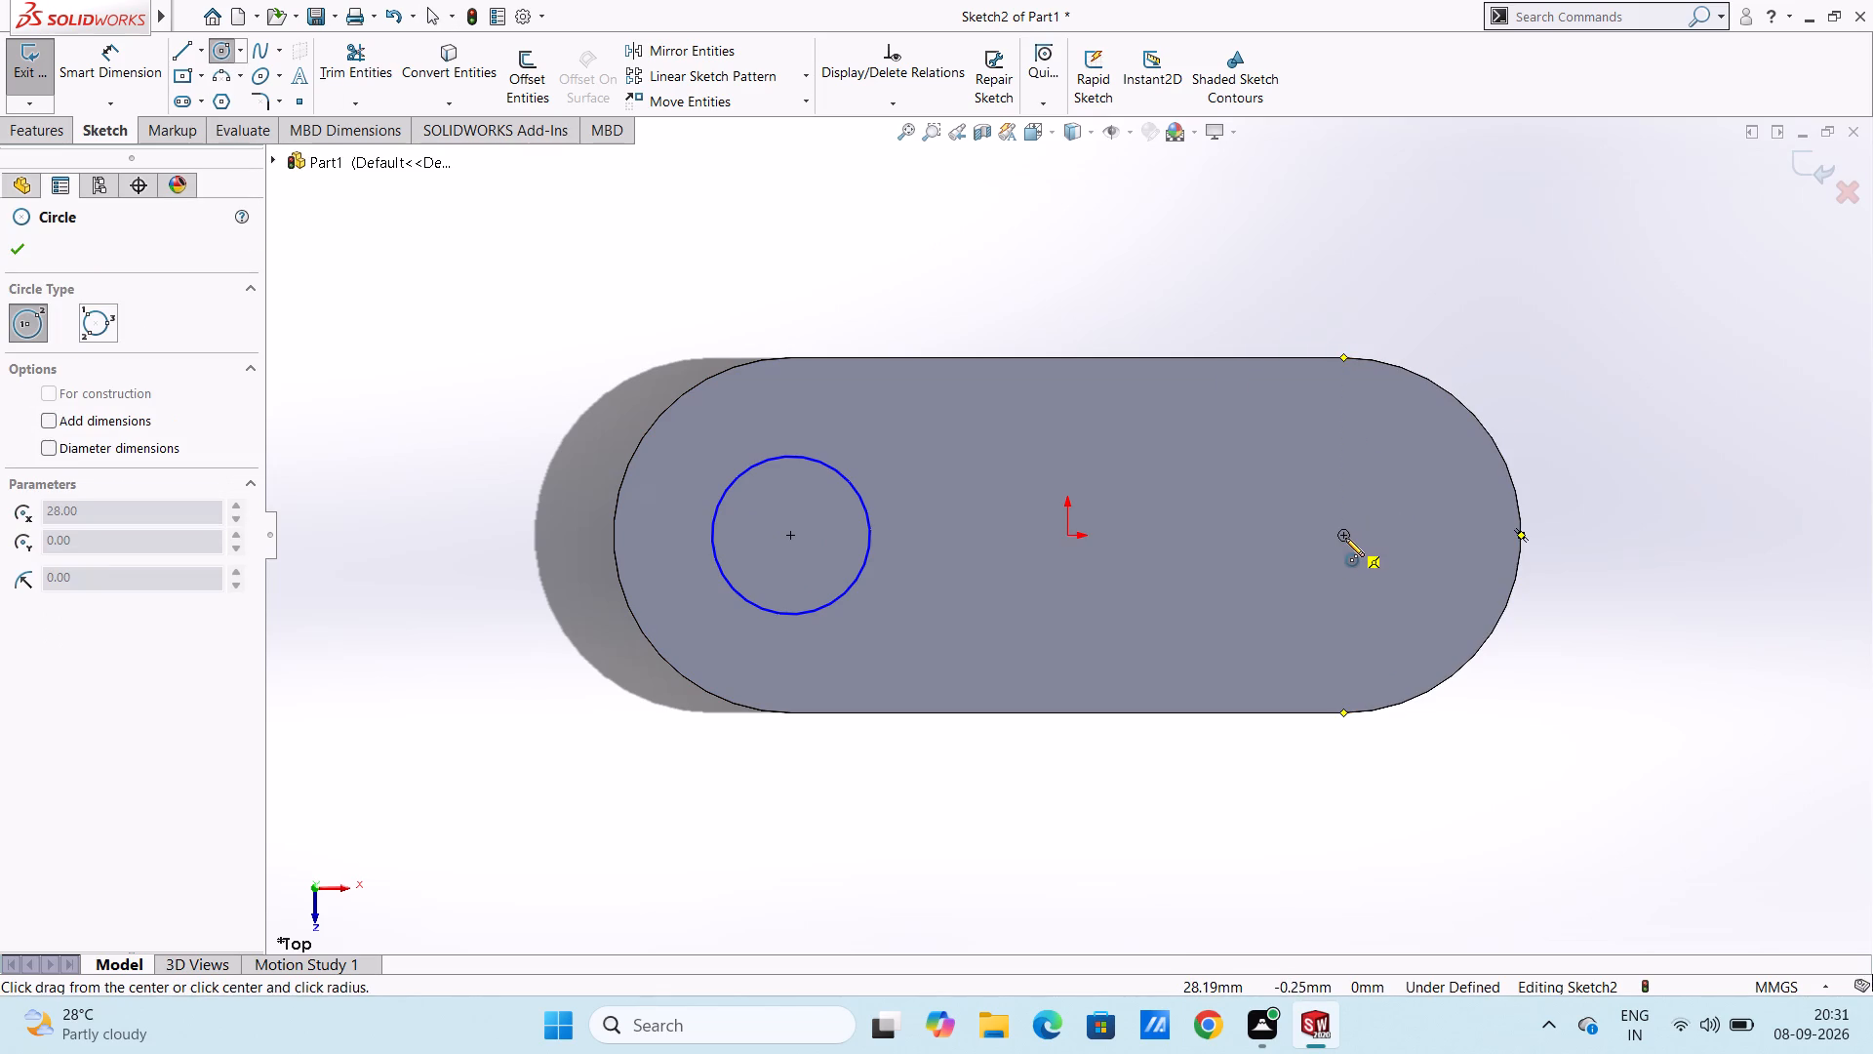
key("8")
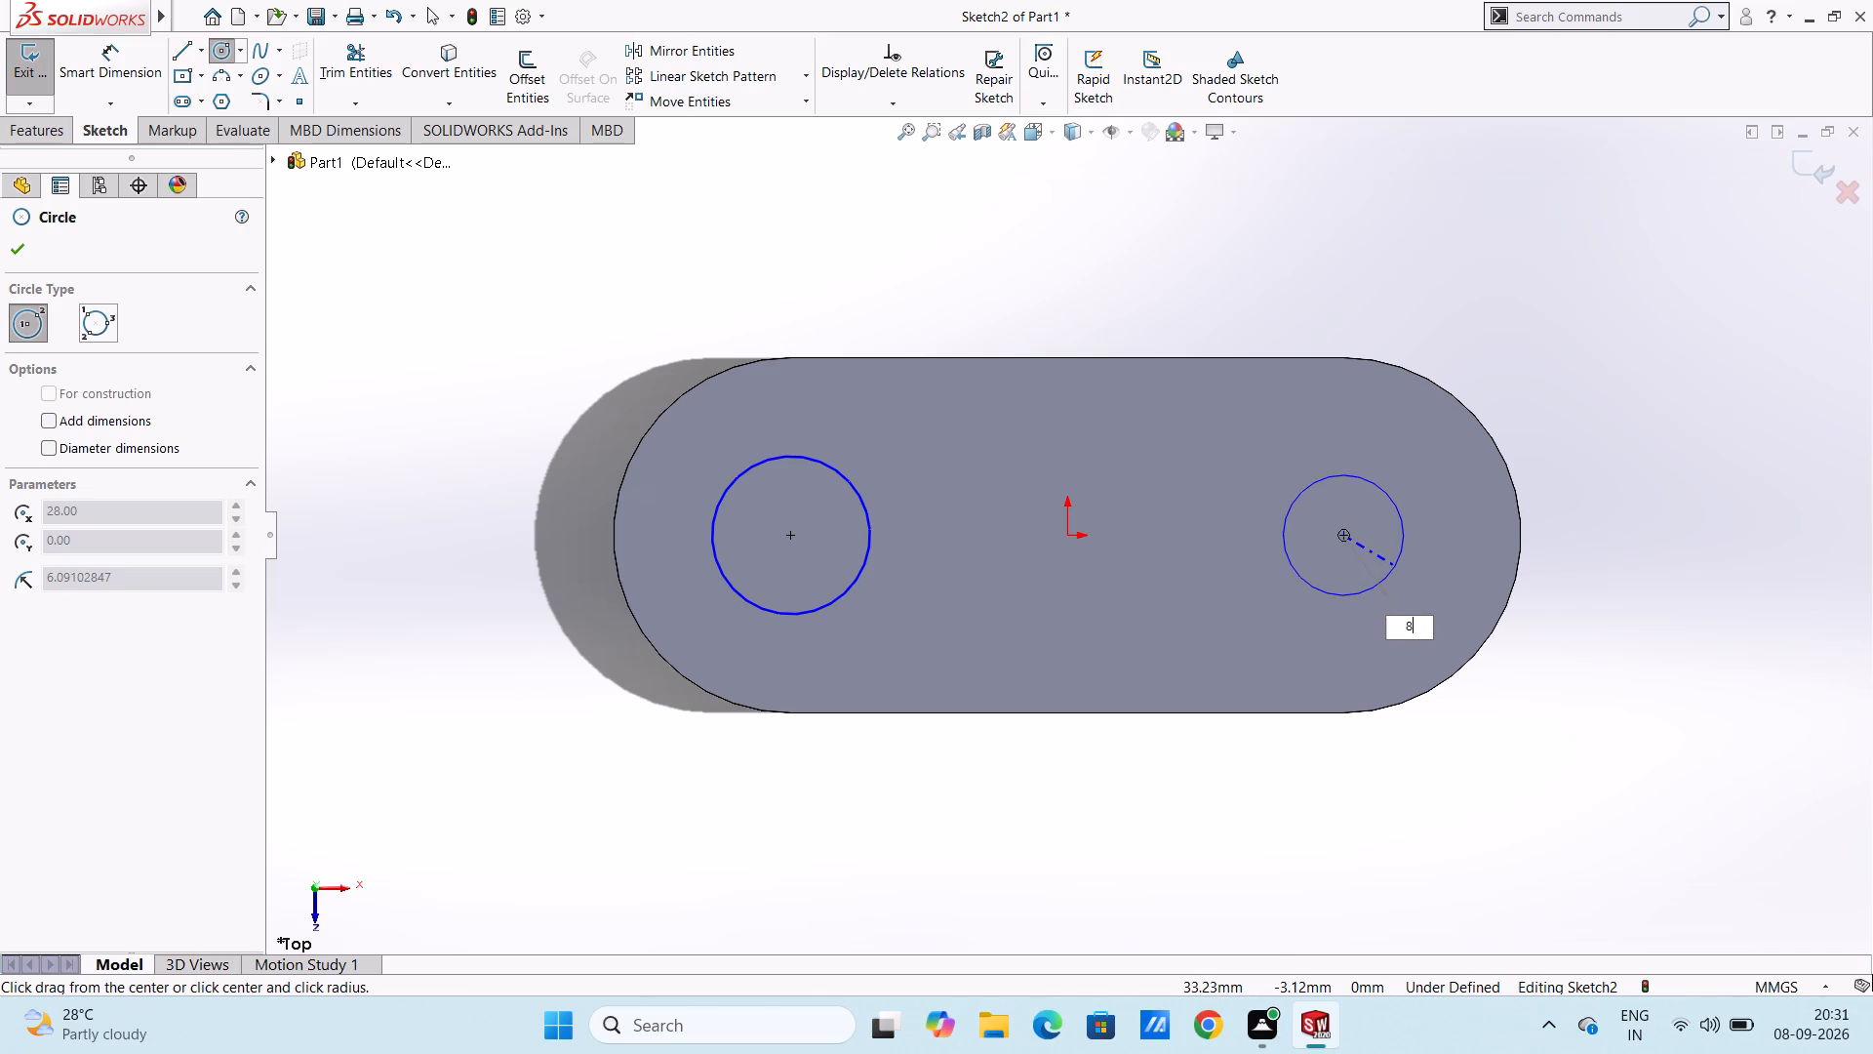
key("Return")
key("Escape")
key("Escape")
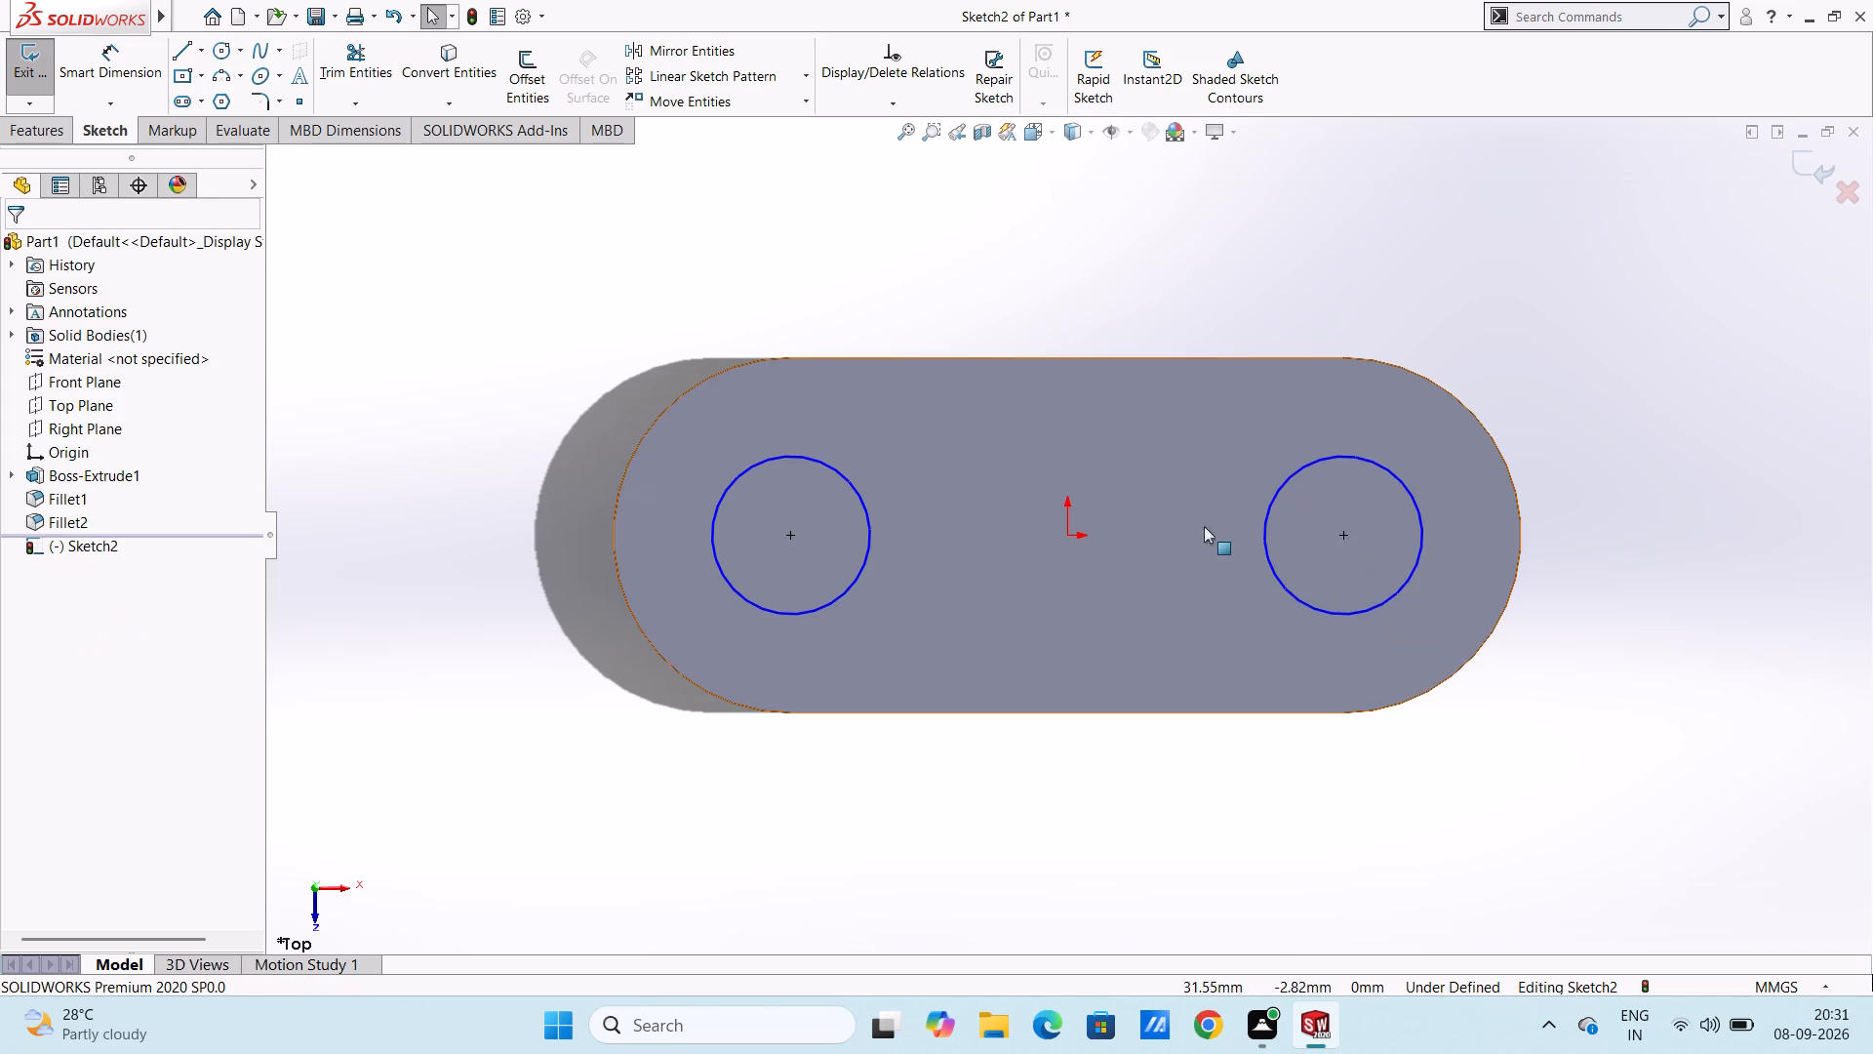
Dimension both circles at 16 mm diameter.
left_click(125, 62)
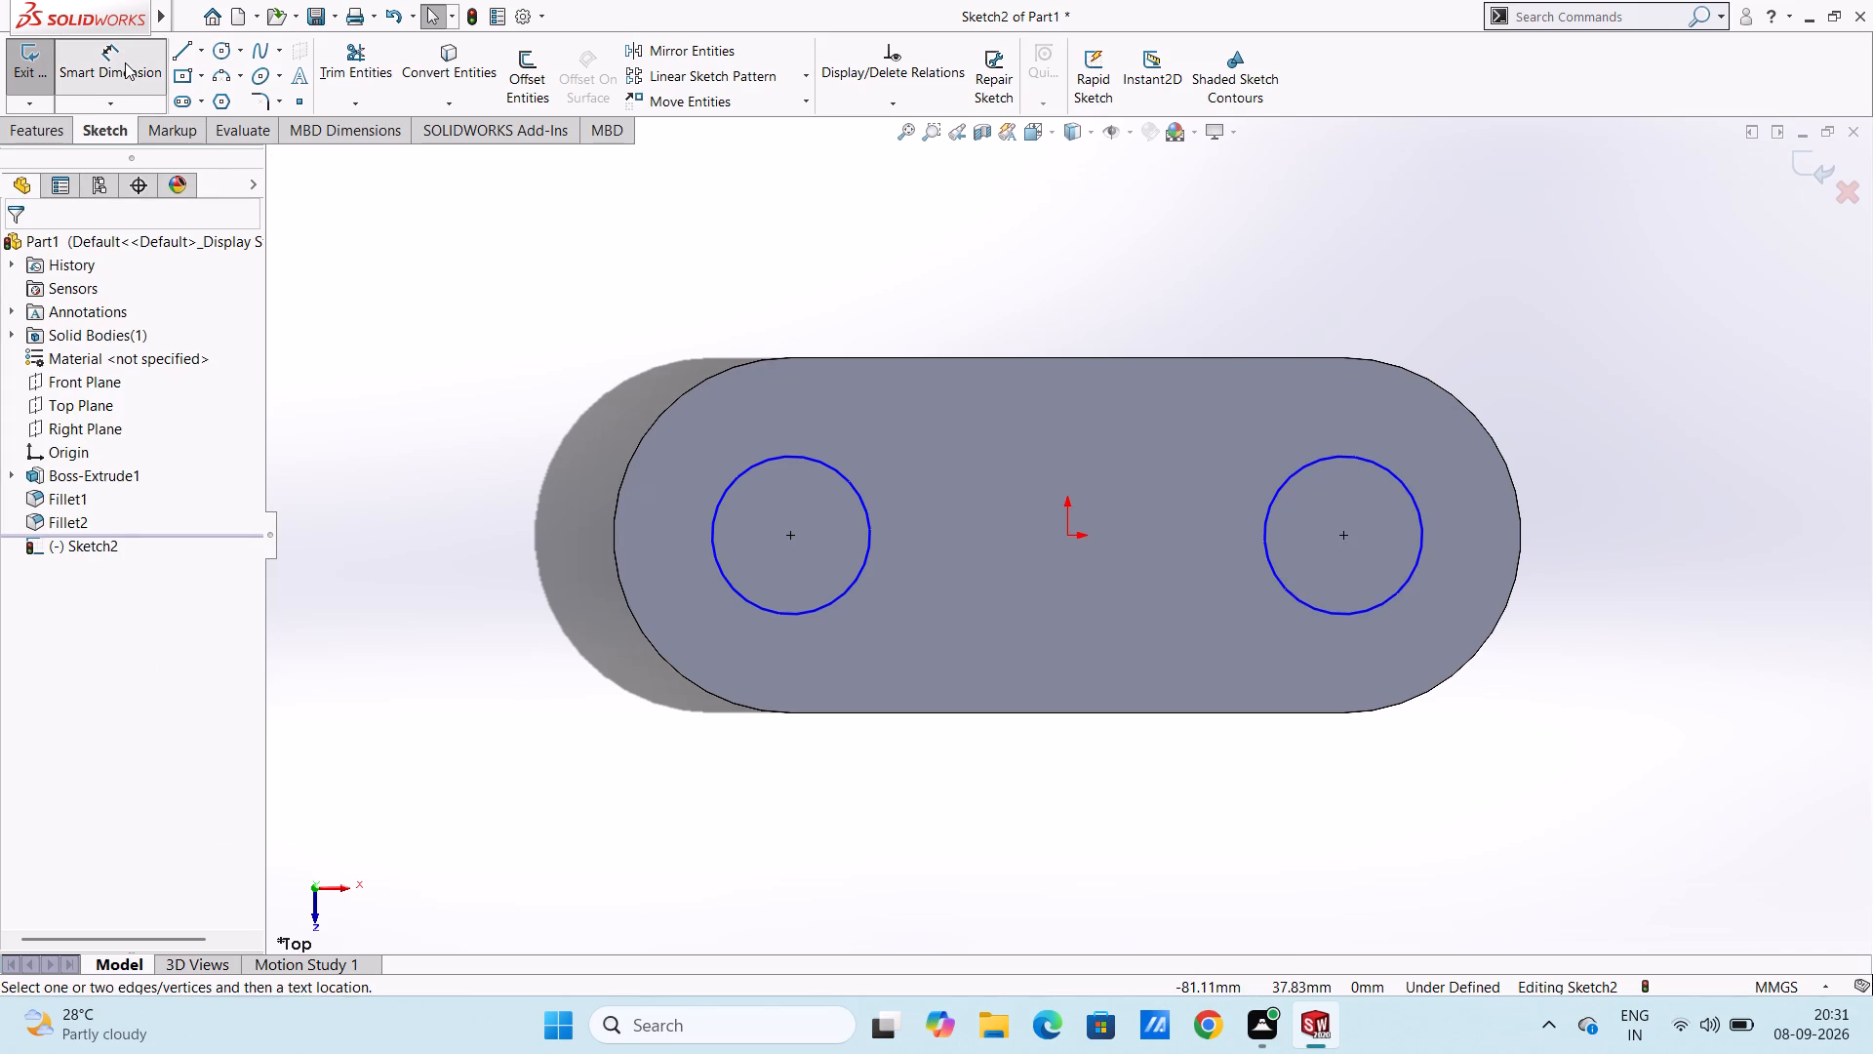
left_click(737, 479)
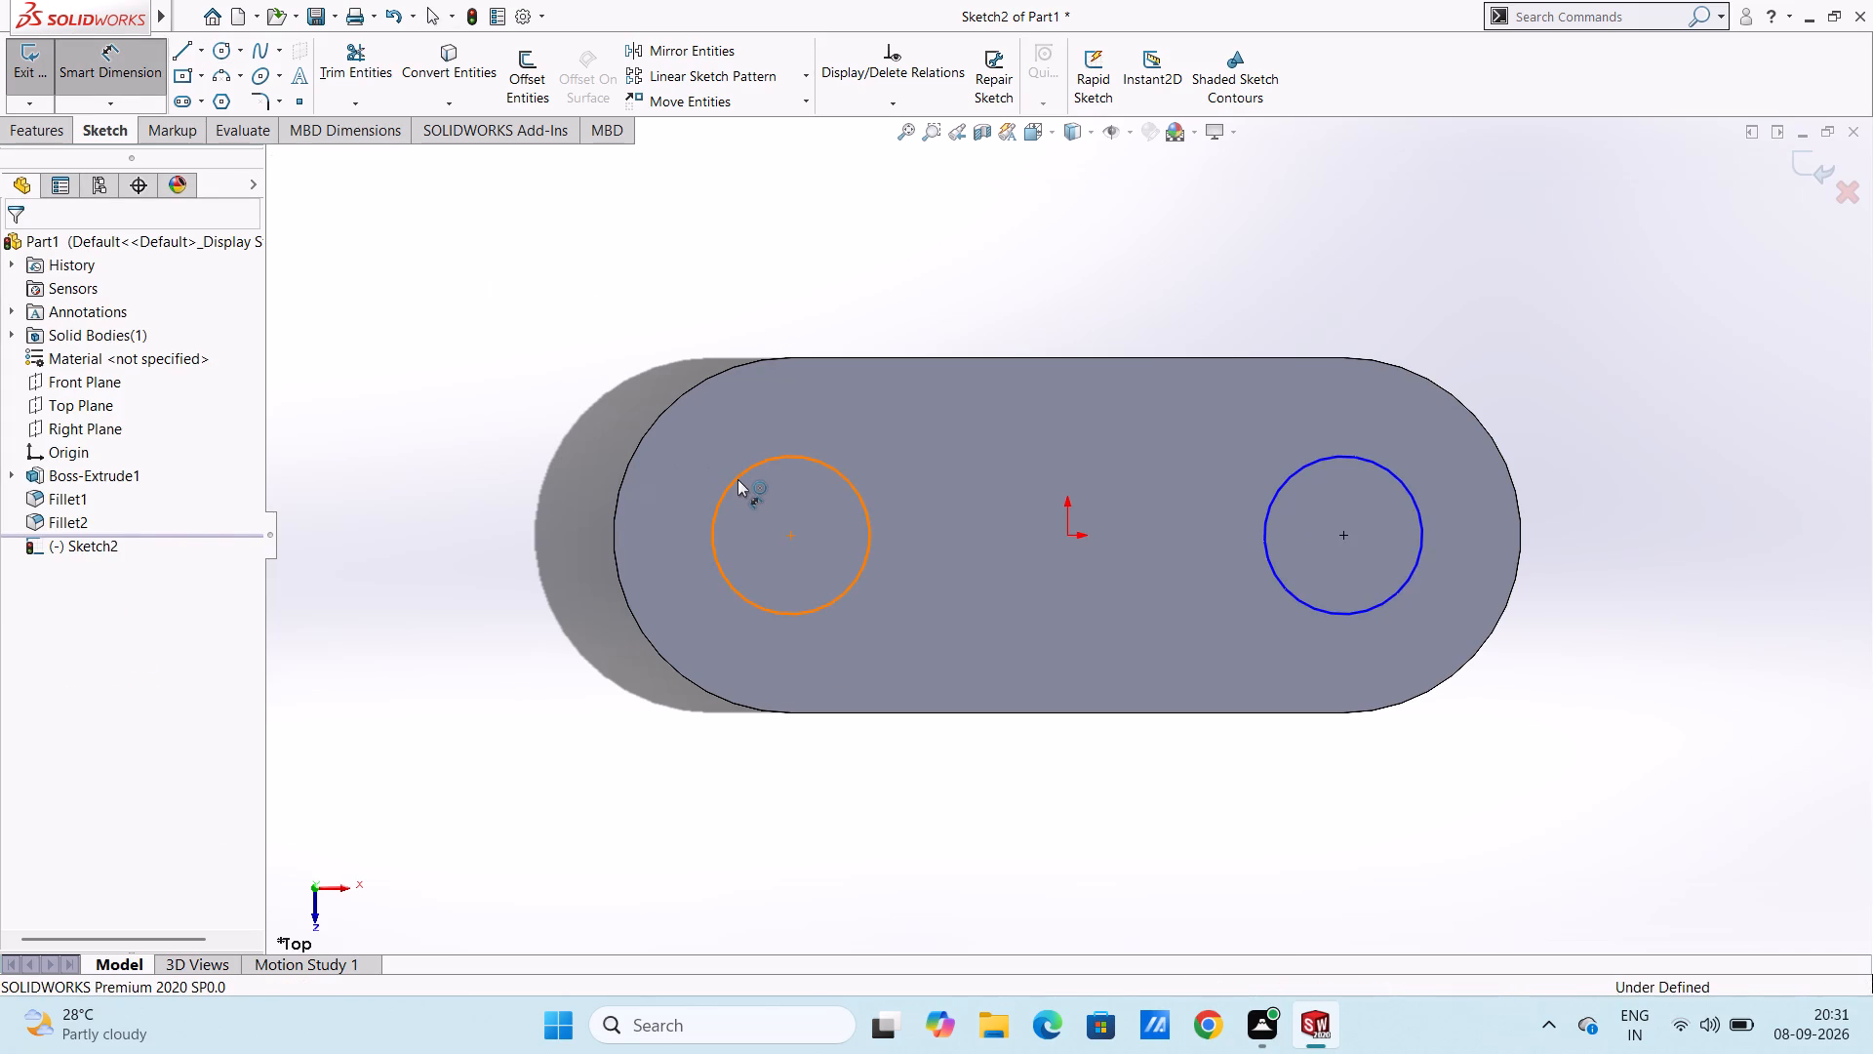
left_click(578, 337)
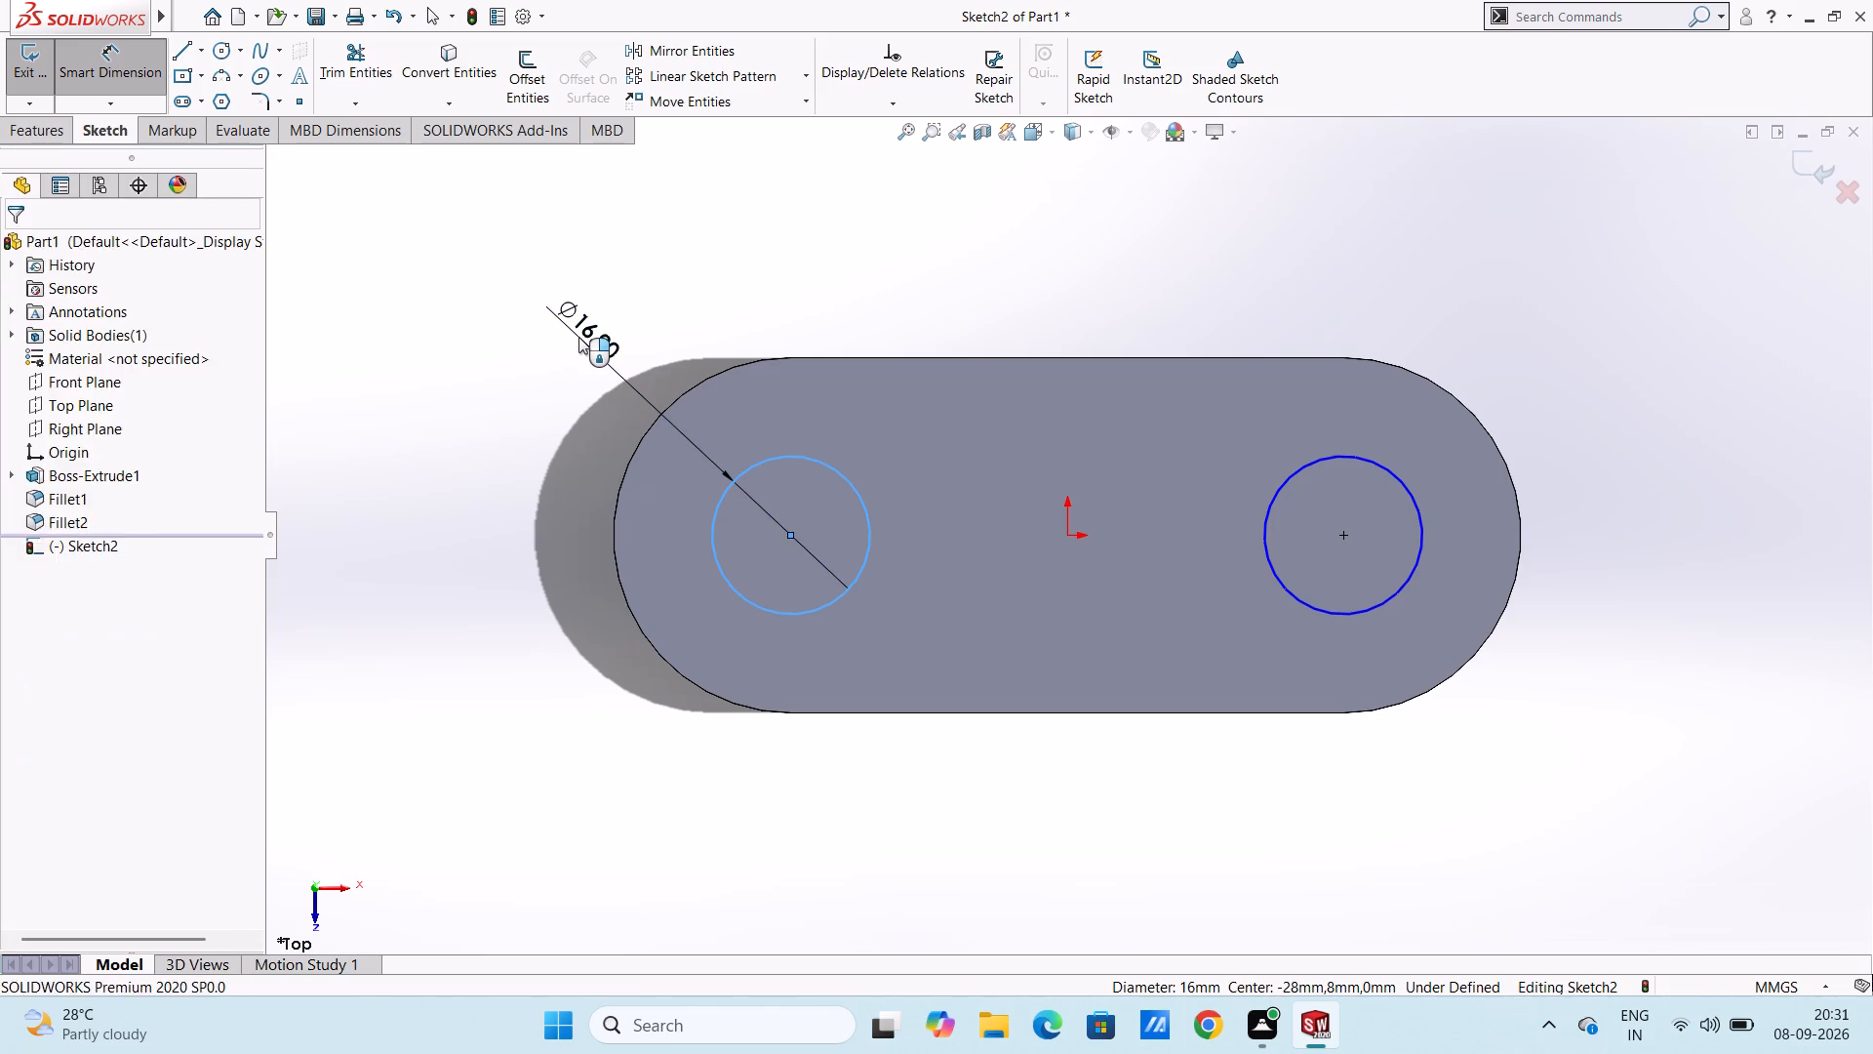
key("Return")
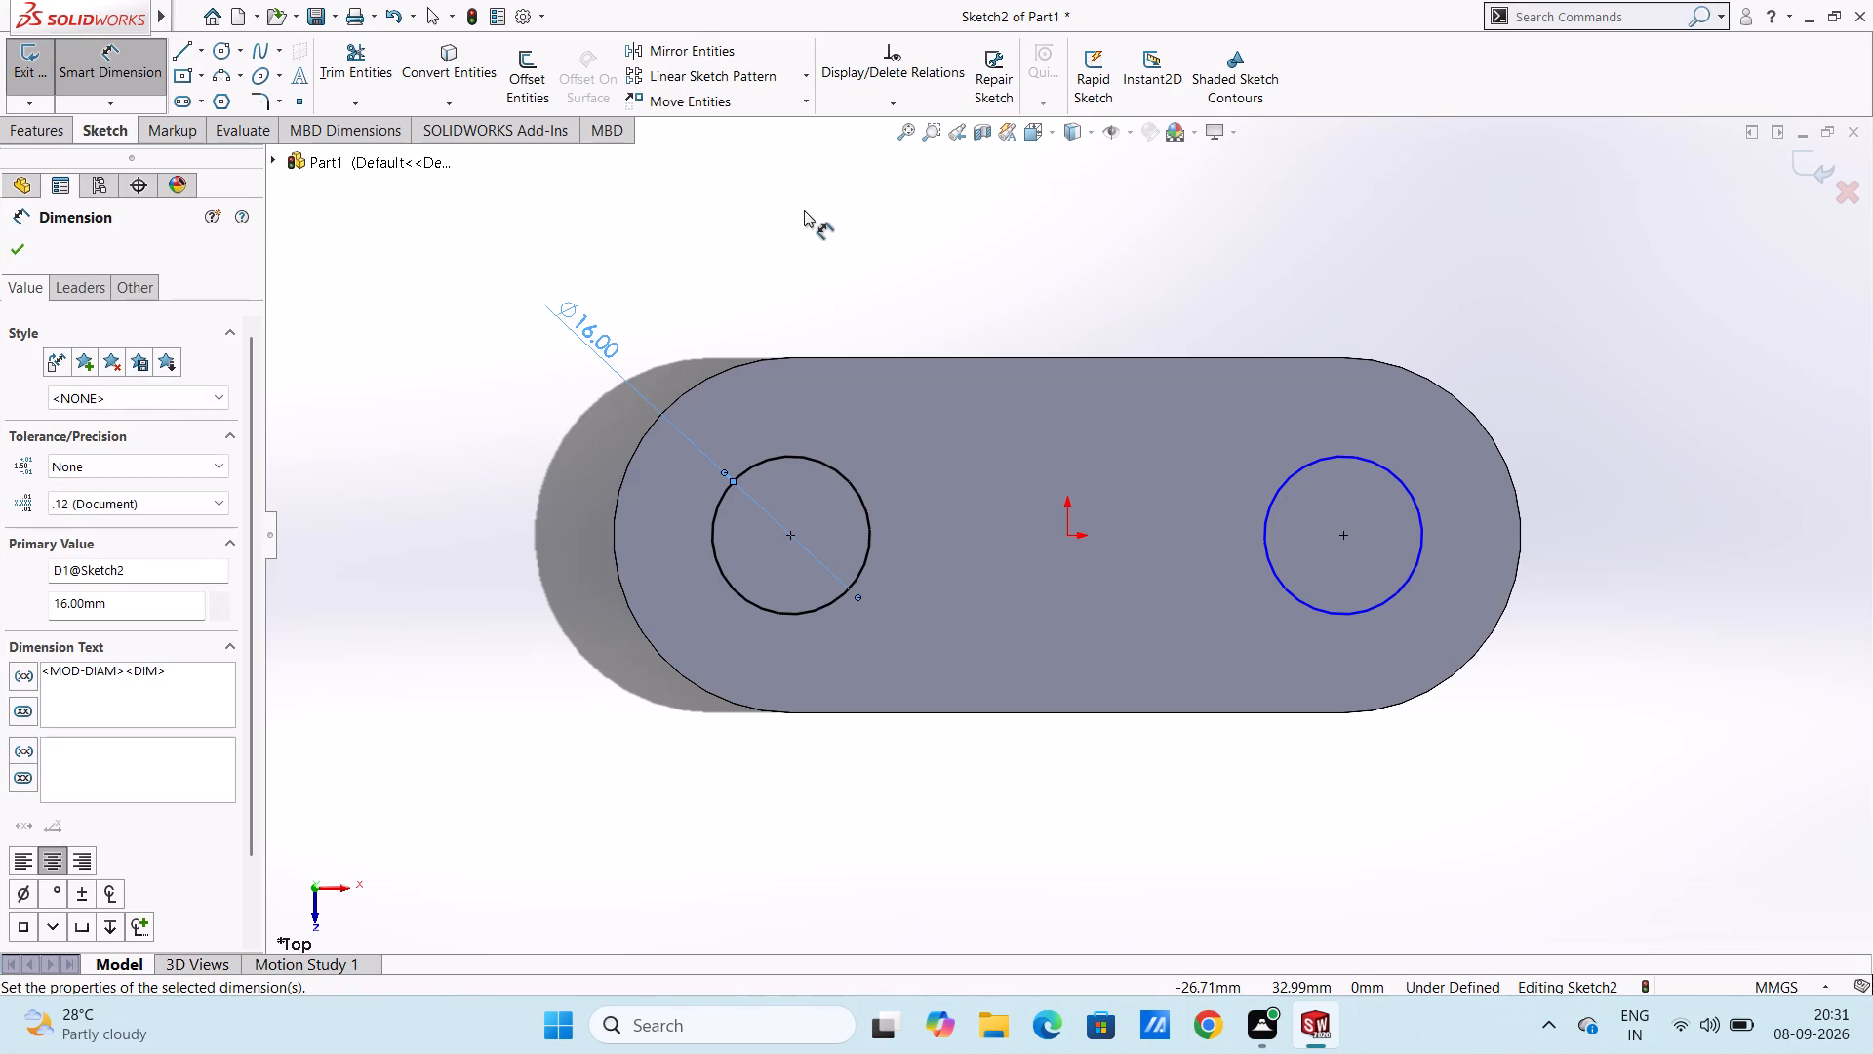
left_click(804, 210)
left_click(1326, 457)
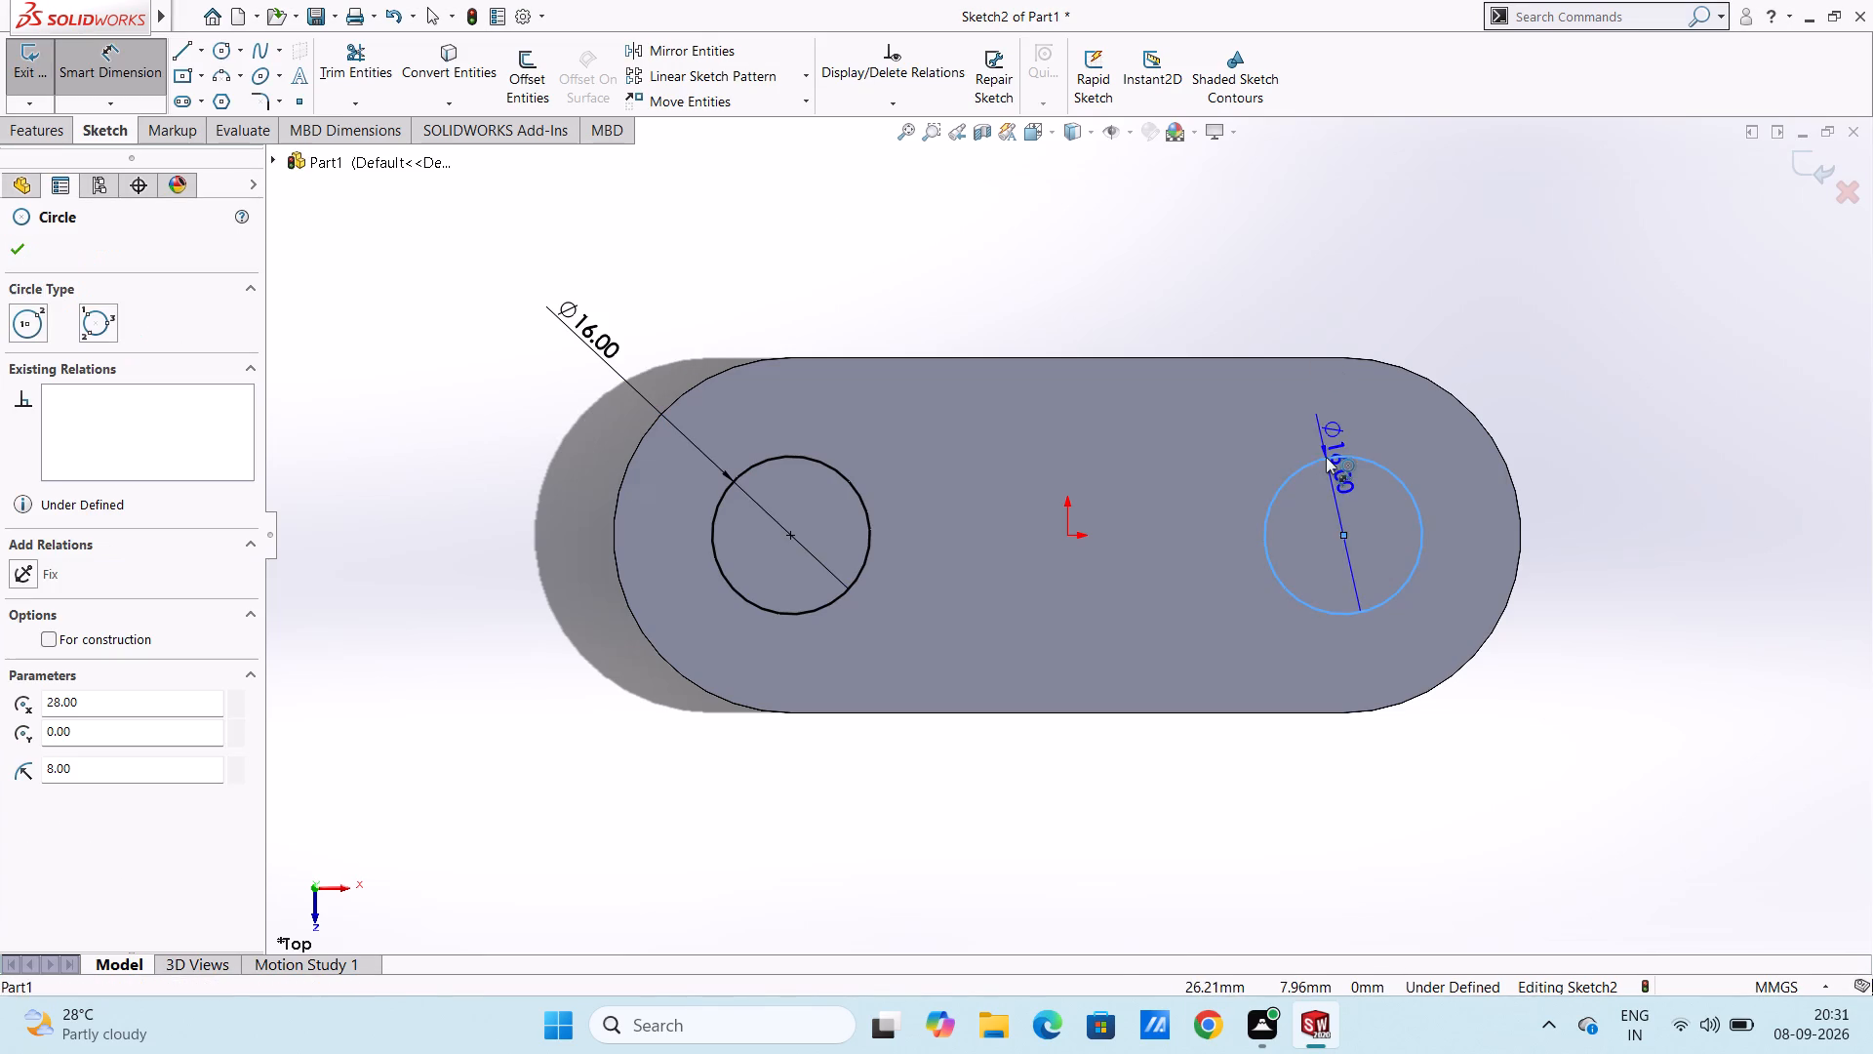
left_click(1629, 266)
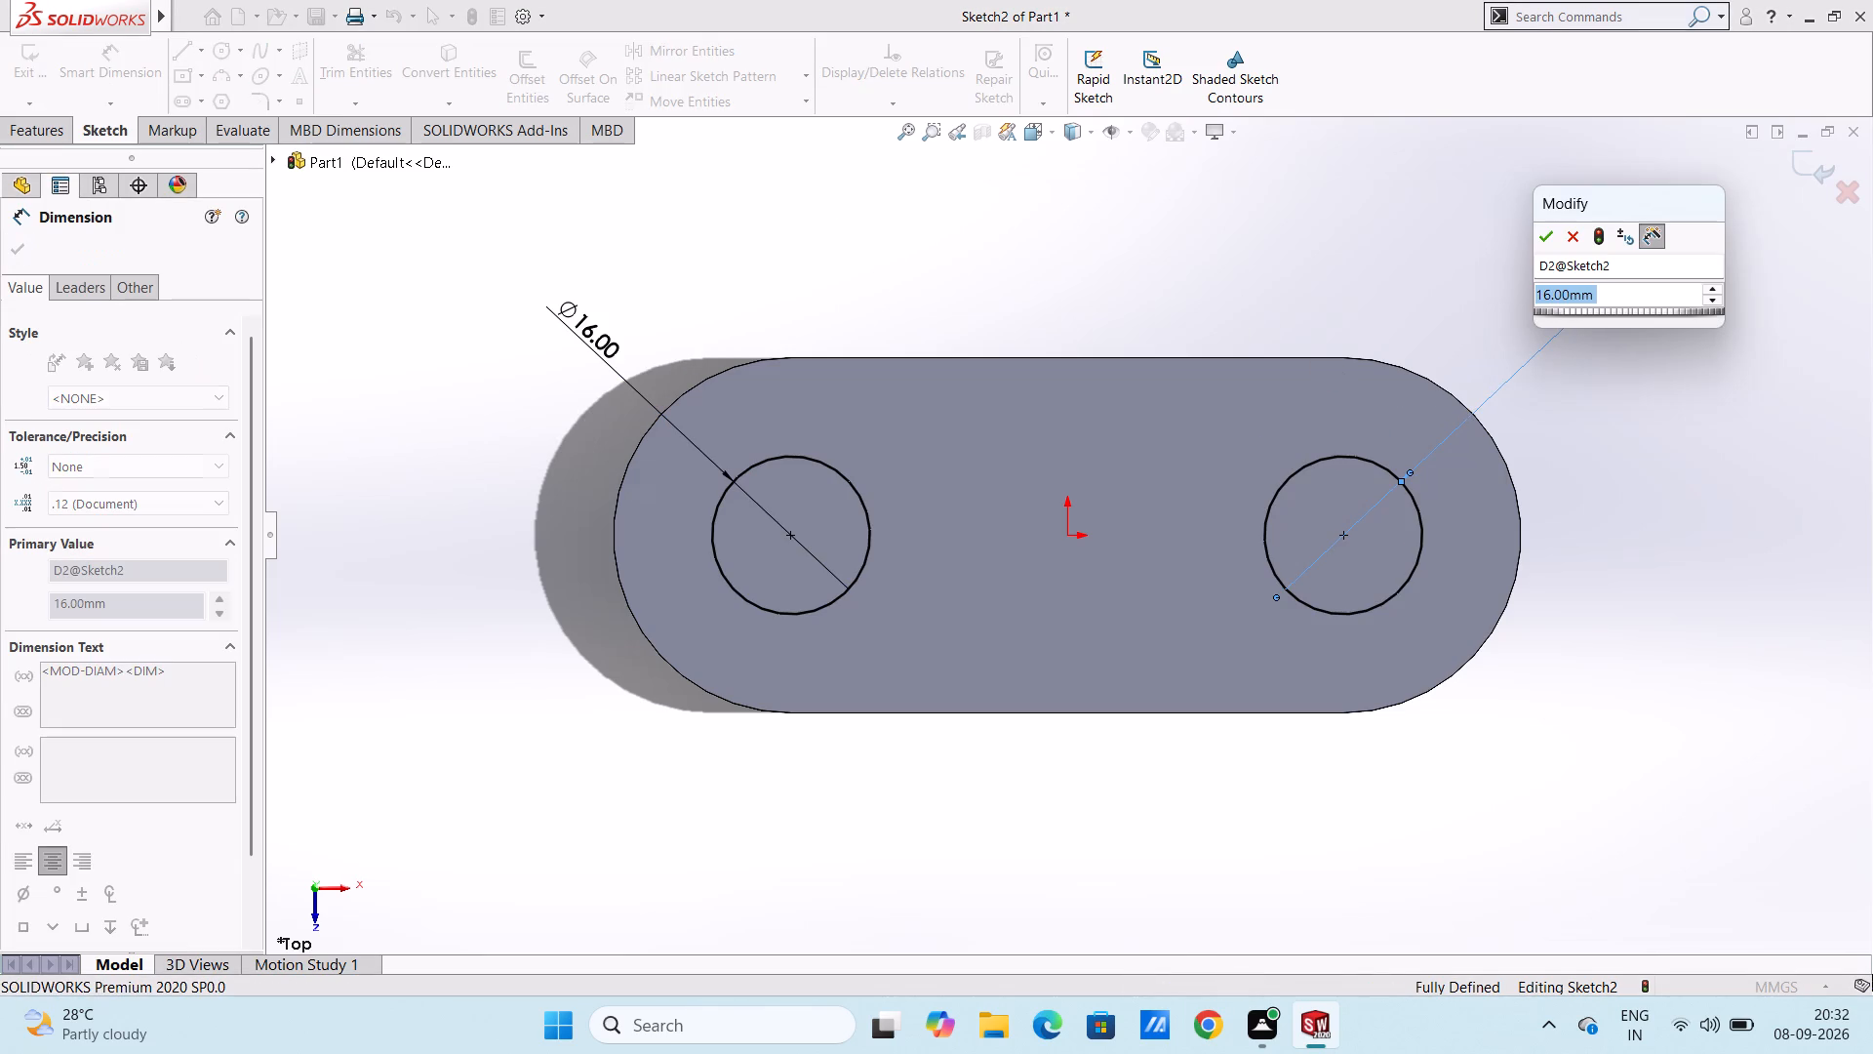
key("Return")
left_click(1654, 343)
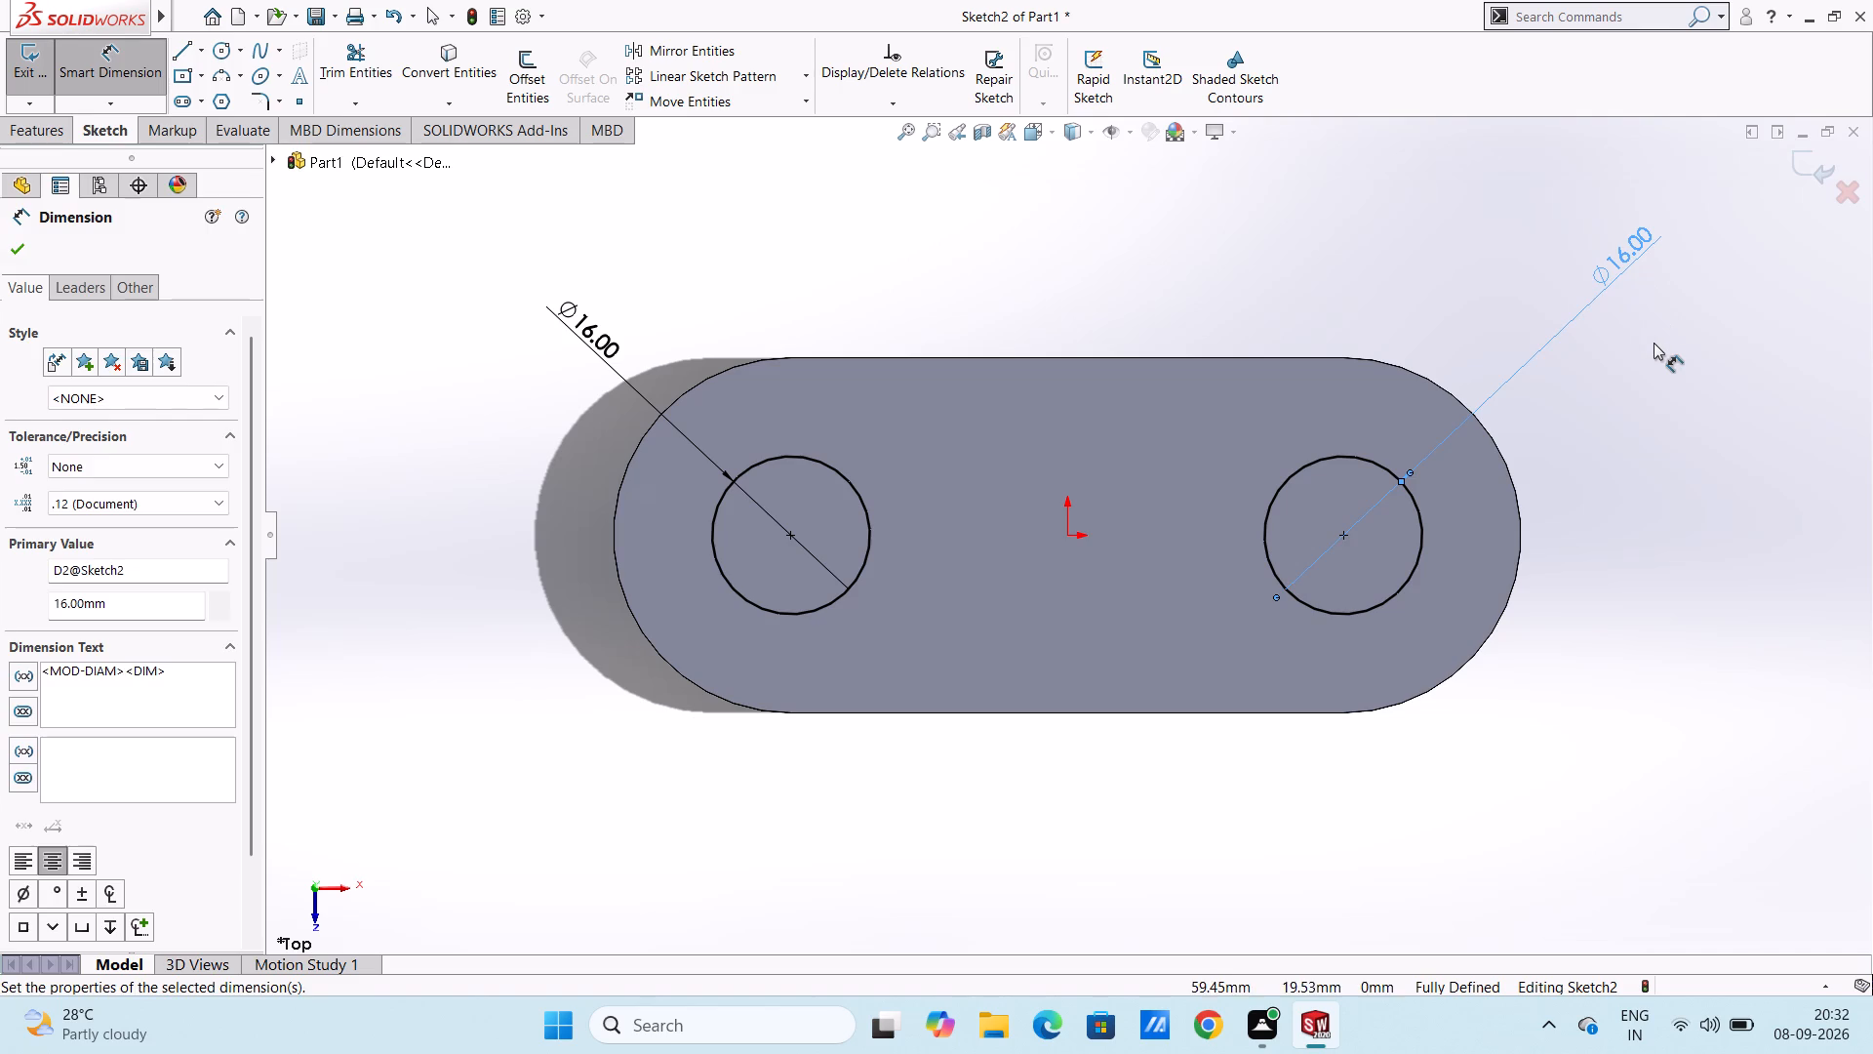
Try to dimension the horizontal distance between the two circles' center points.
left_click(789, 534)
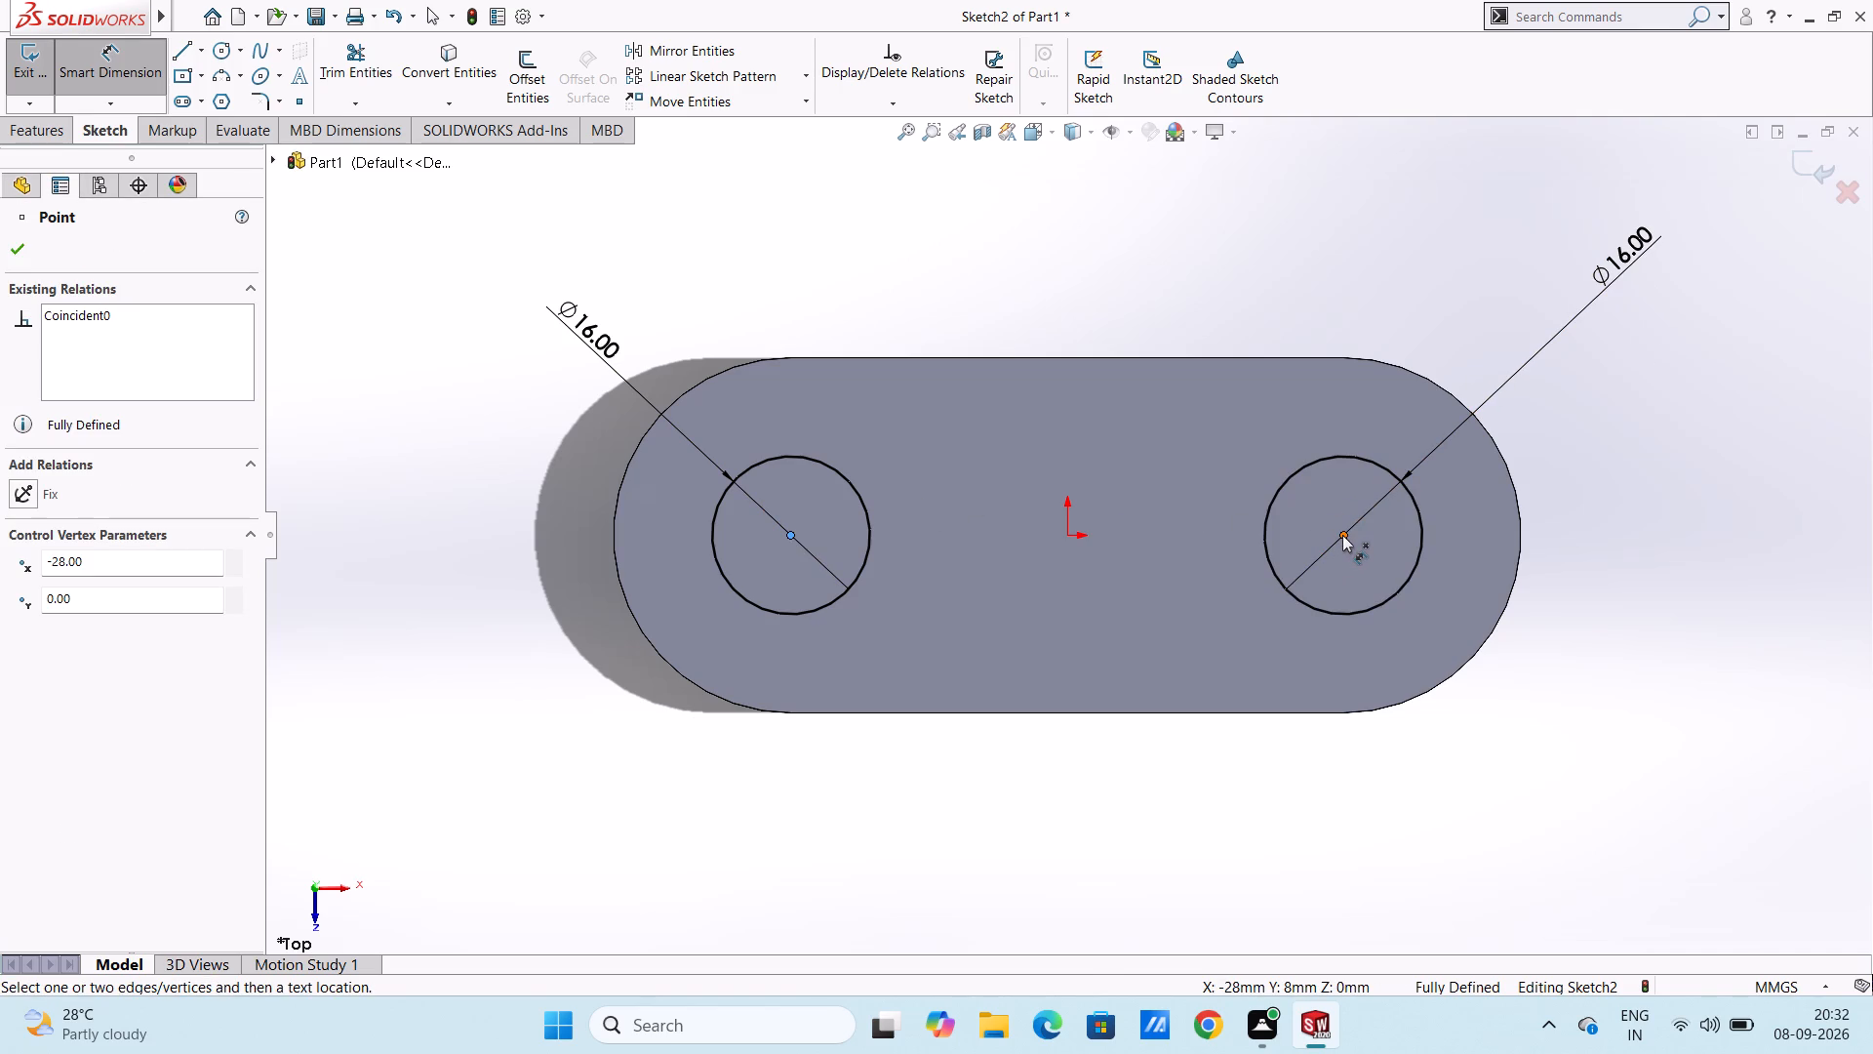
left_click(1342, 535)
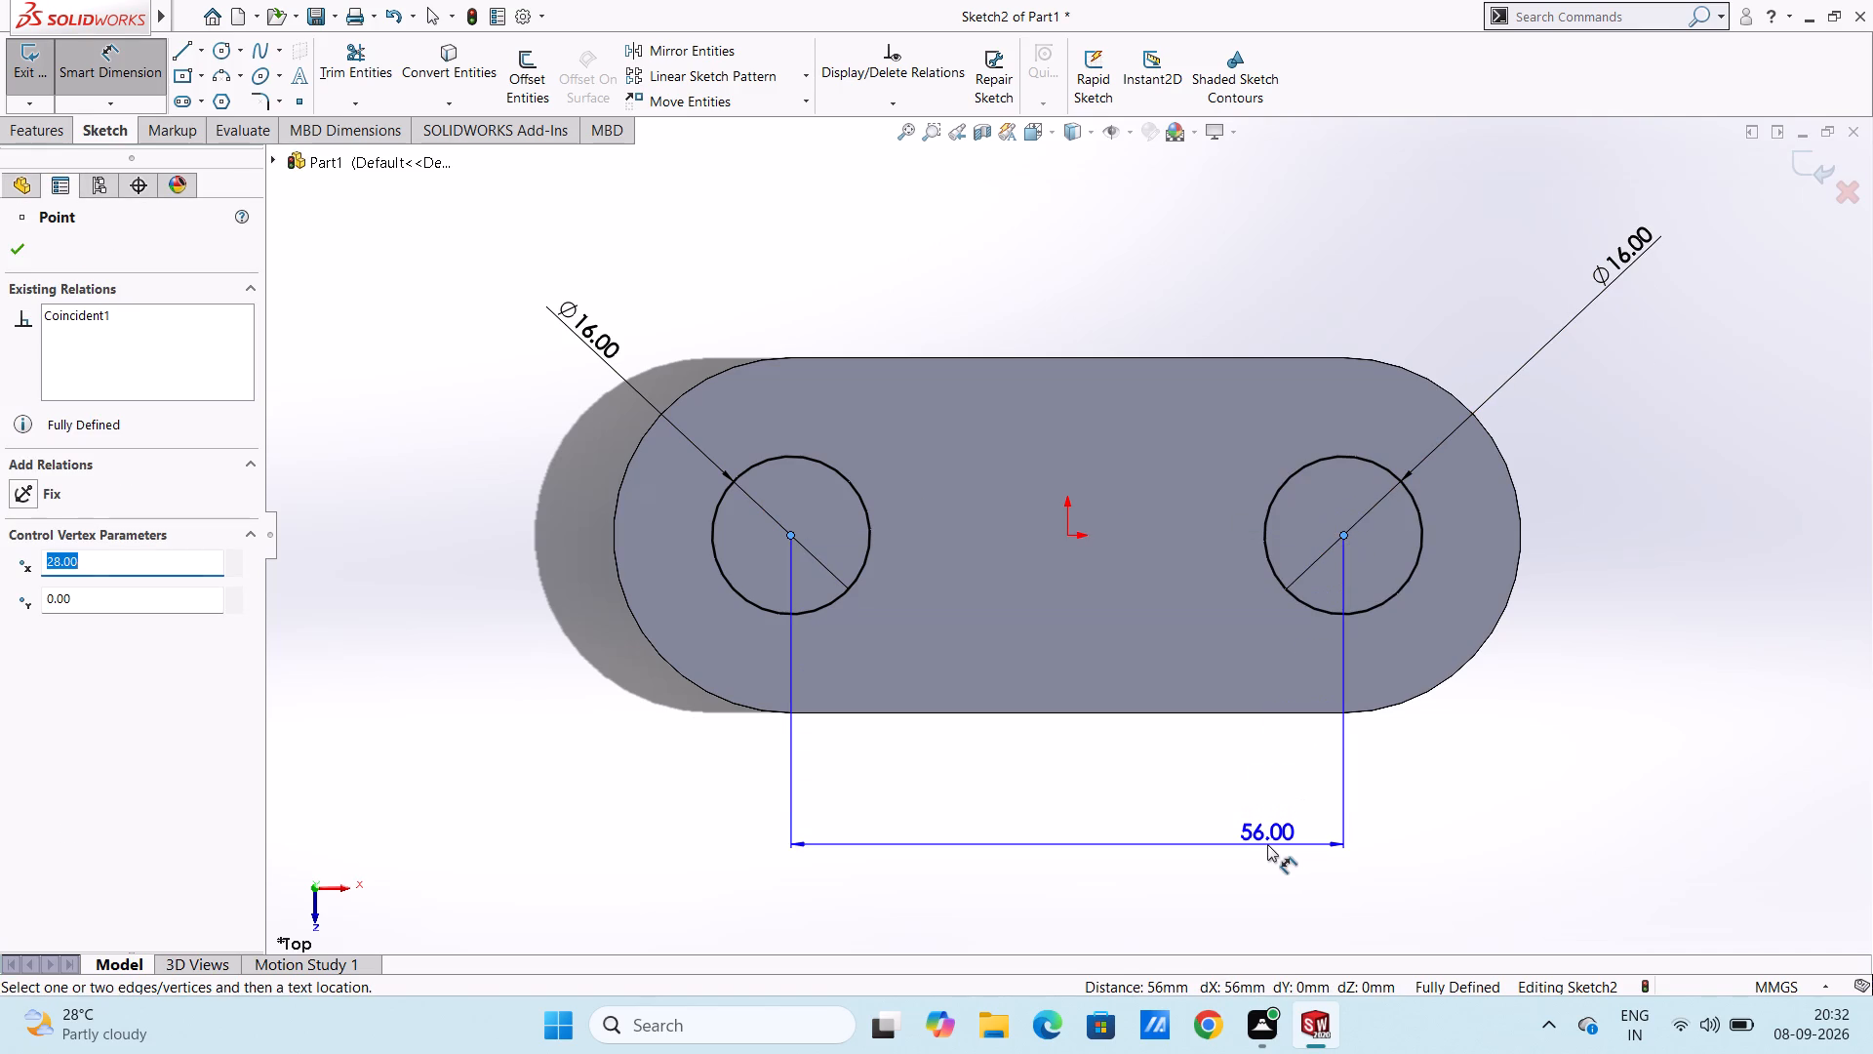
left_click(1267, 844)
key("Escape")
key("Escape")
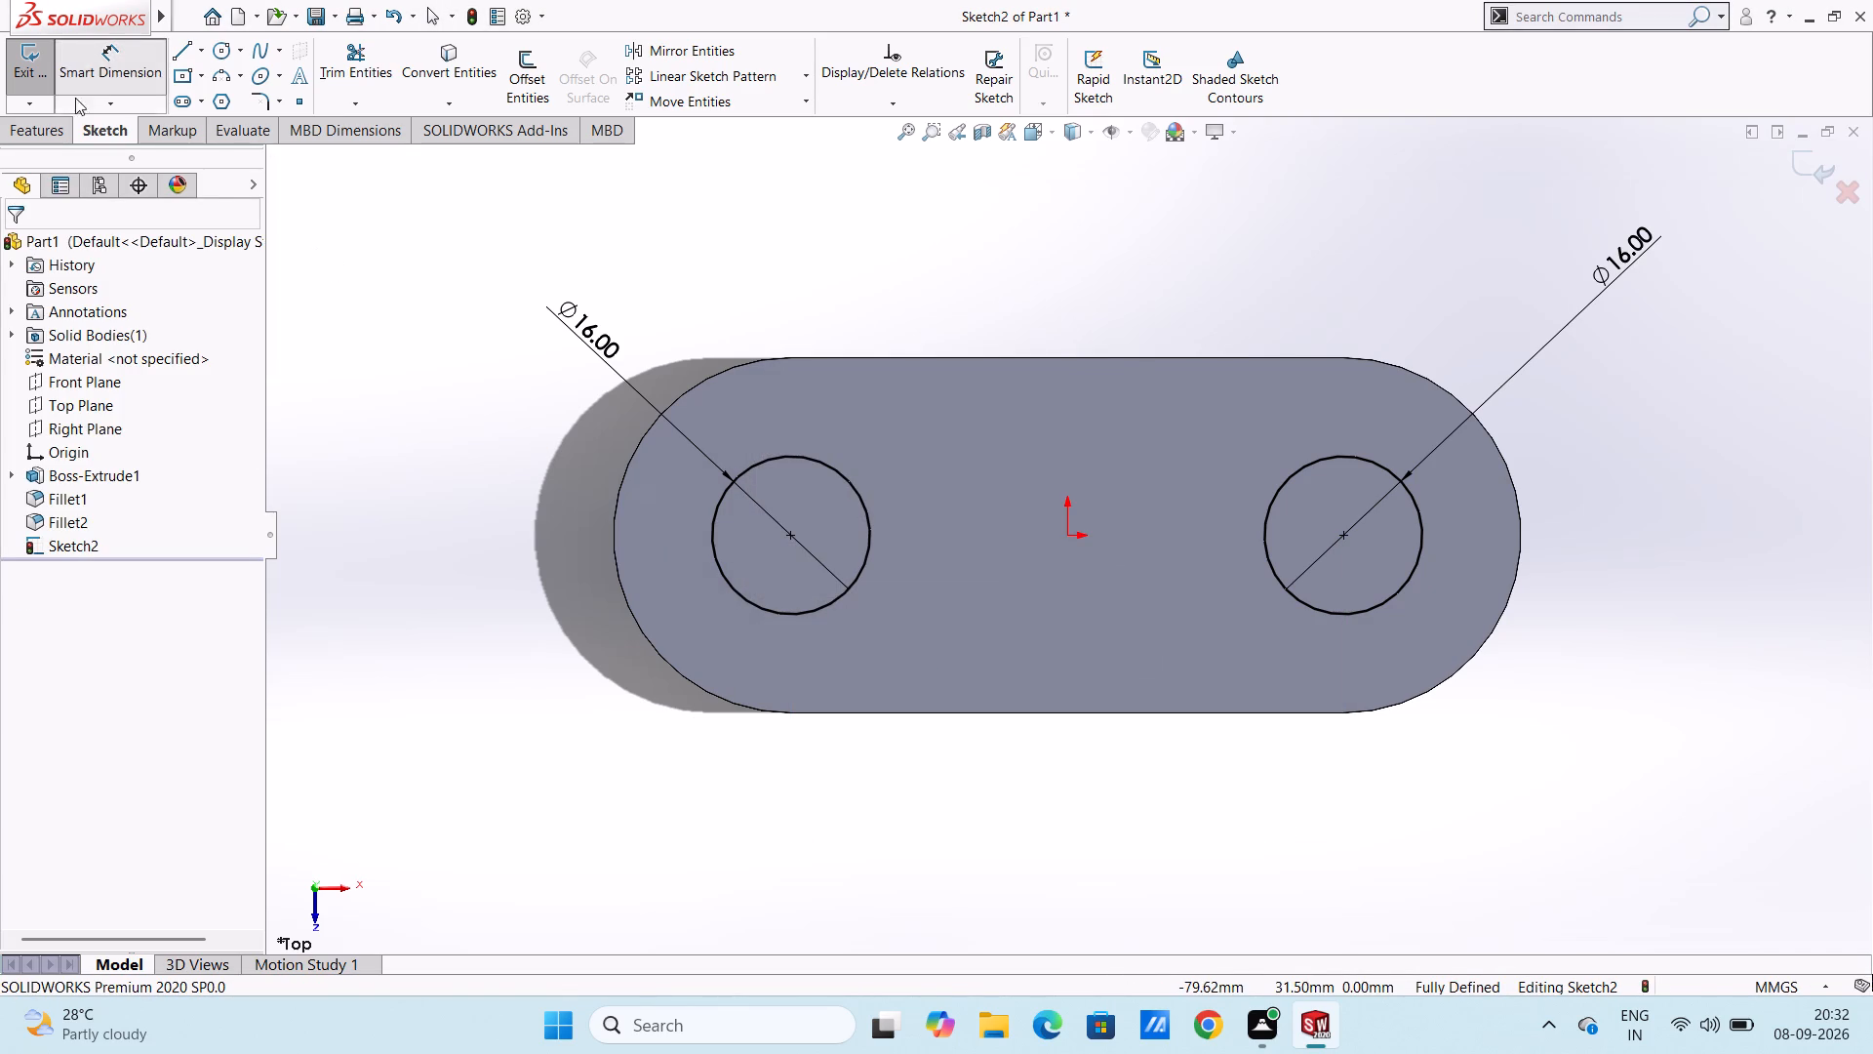
Cut the two circles through all of the plate with an Extruded Cut.
left_click(52, 125)
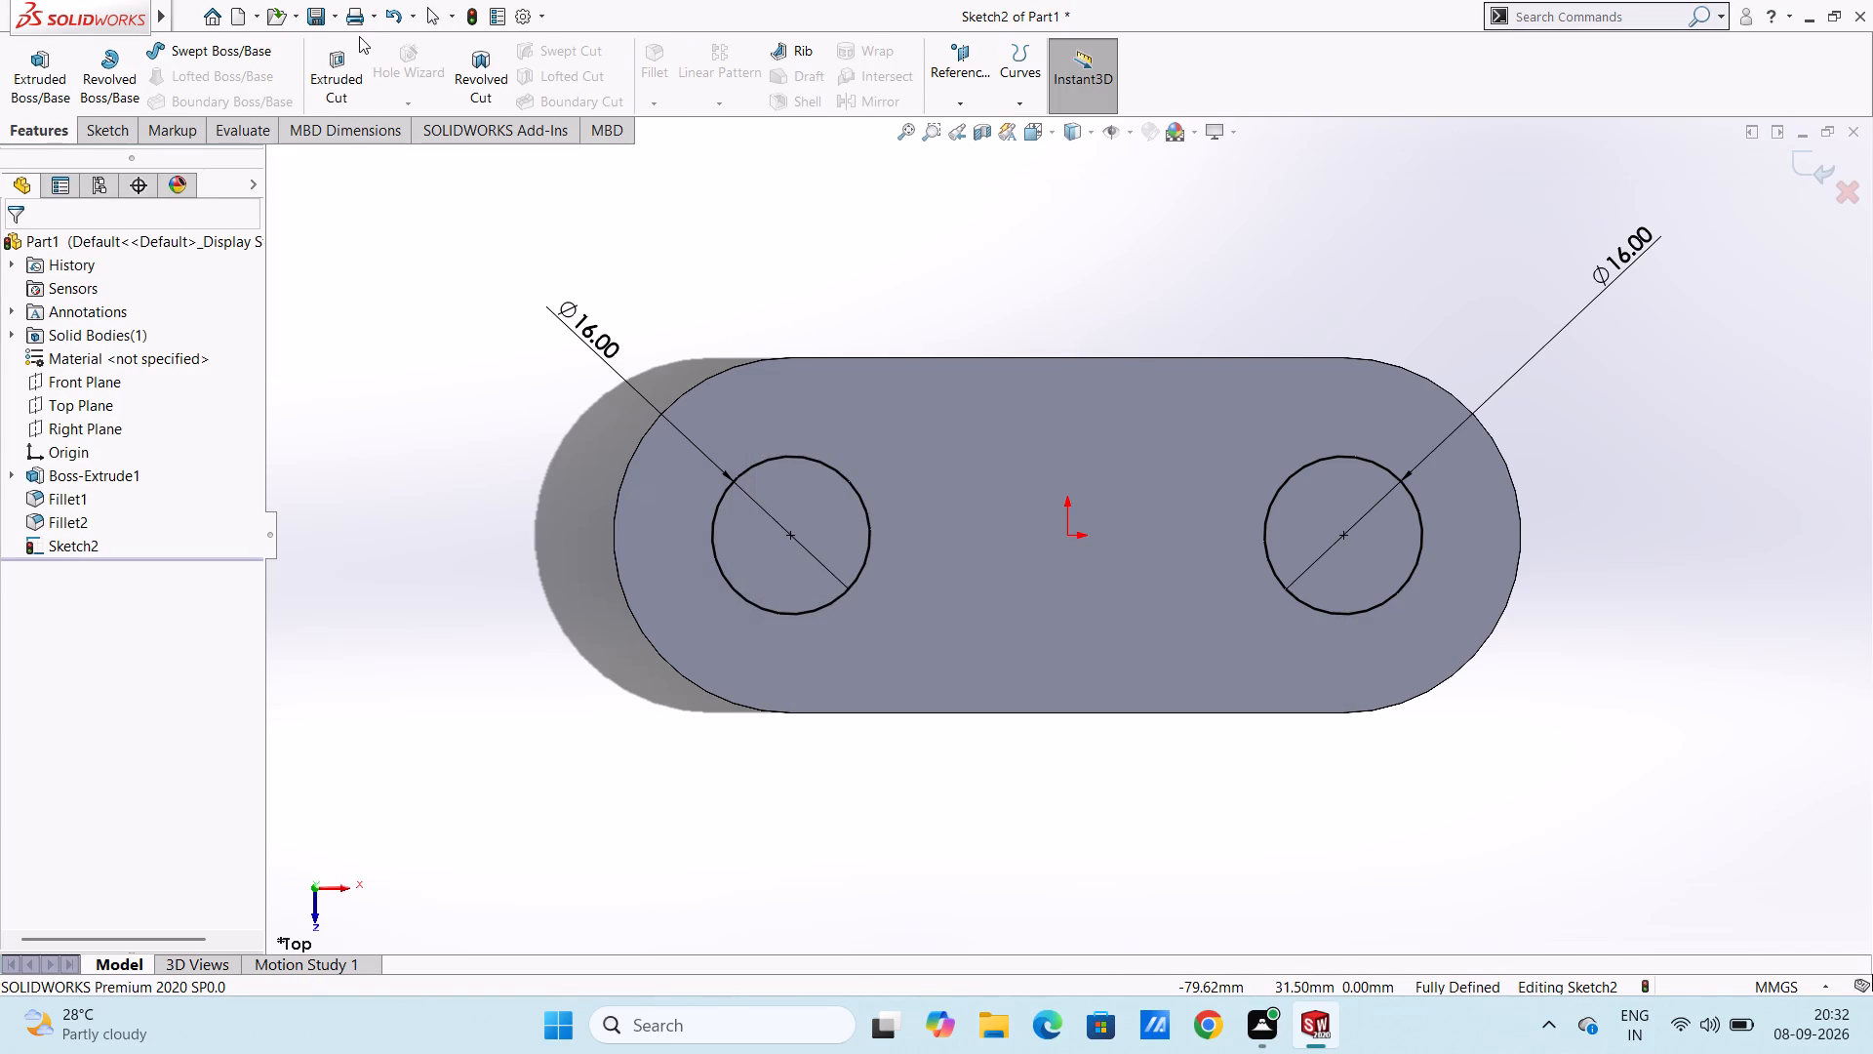
left_click(345, 61)
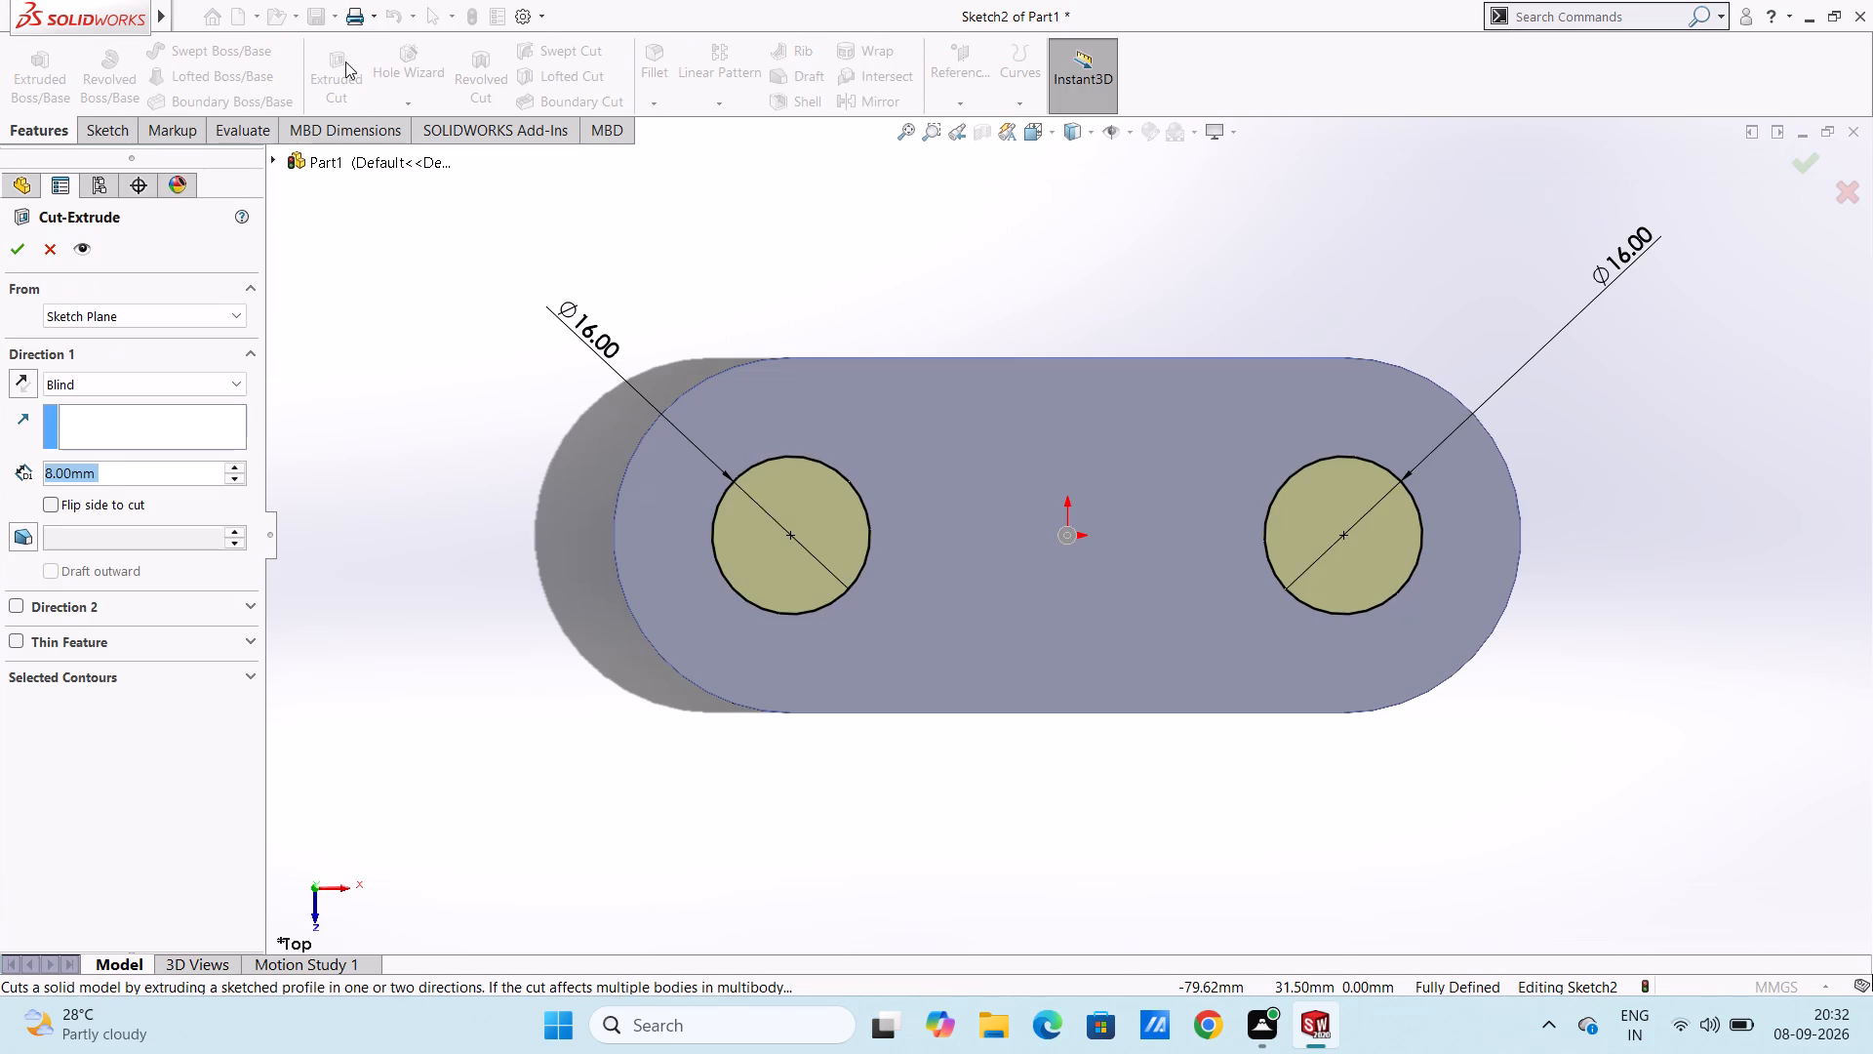
left_click(240, 379)
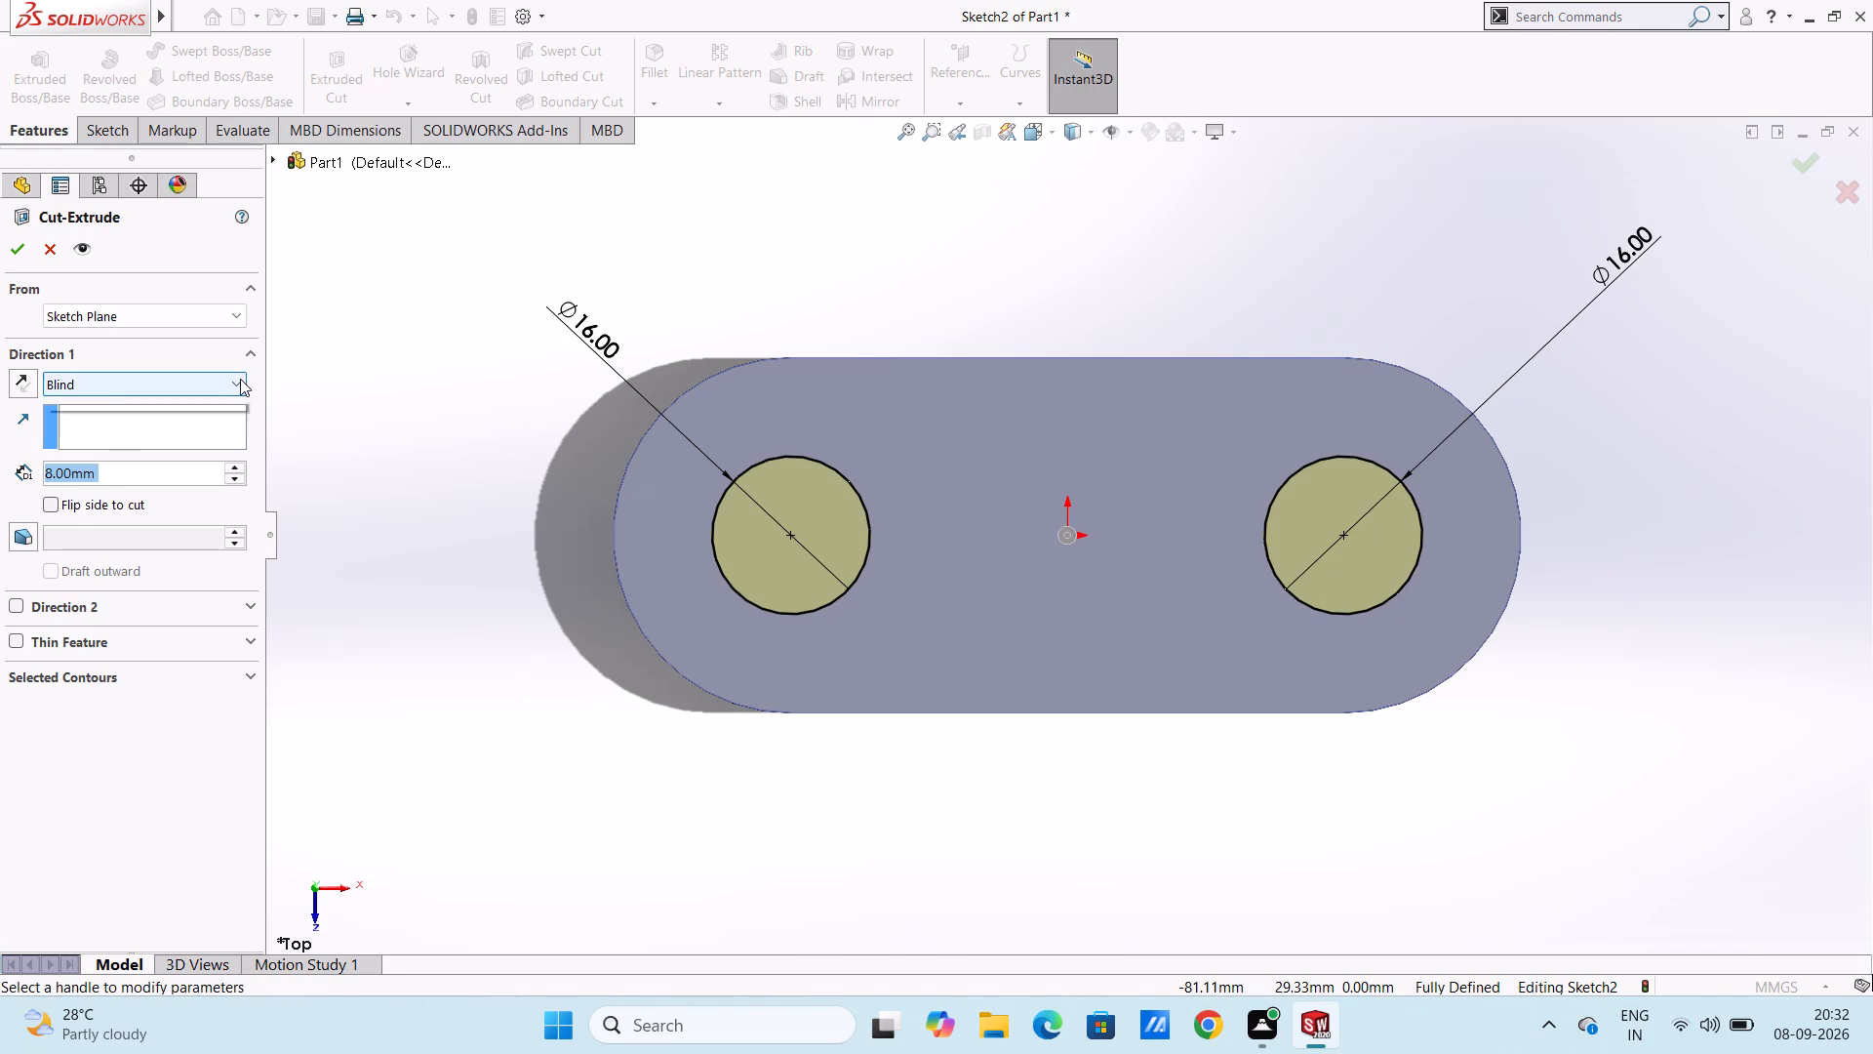
left_click(211, 420)
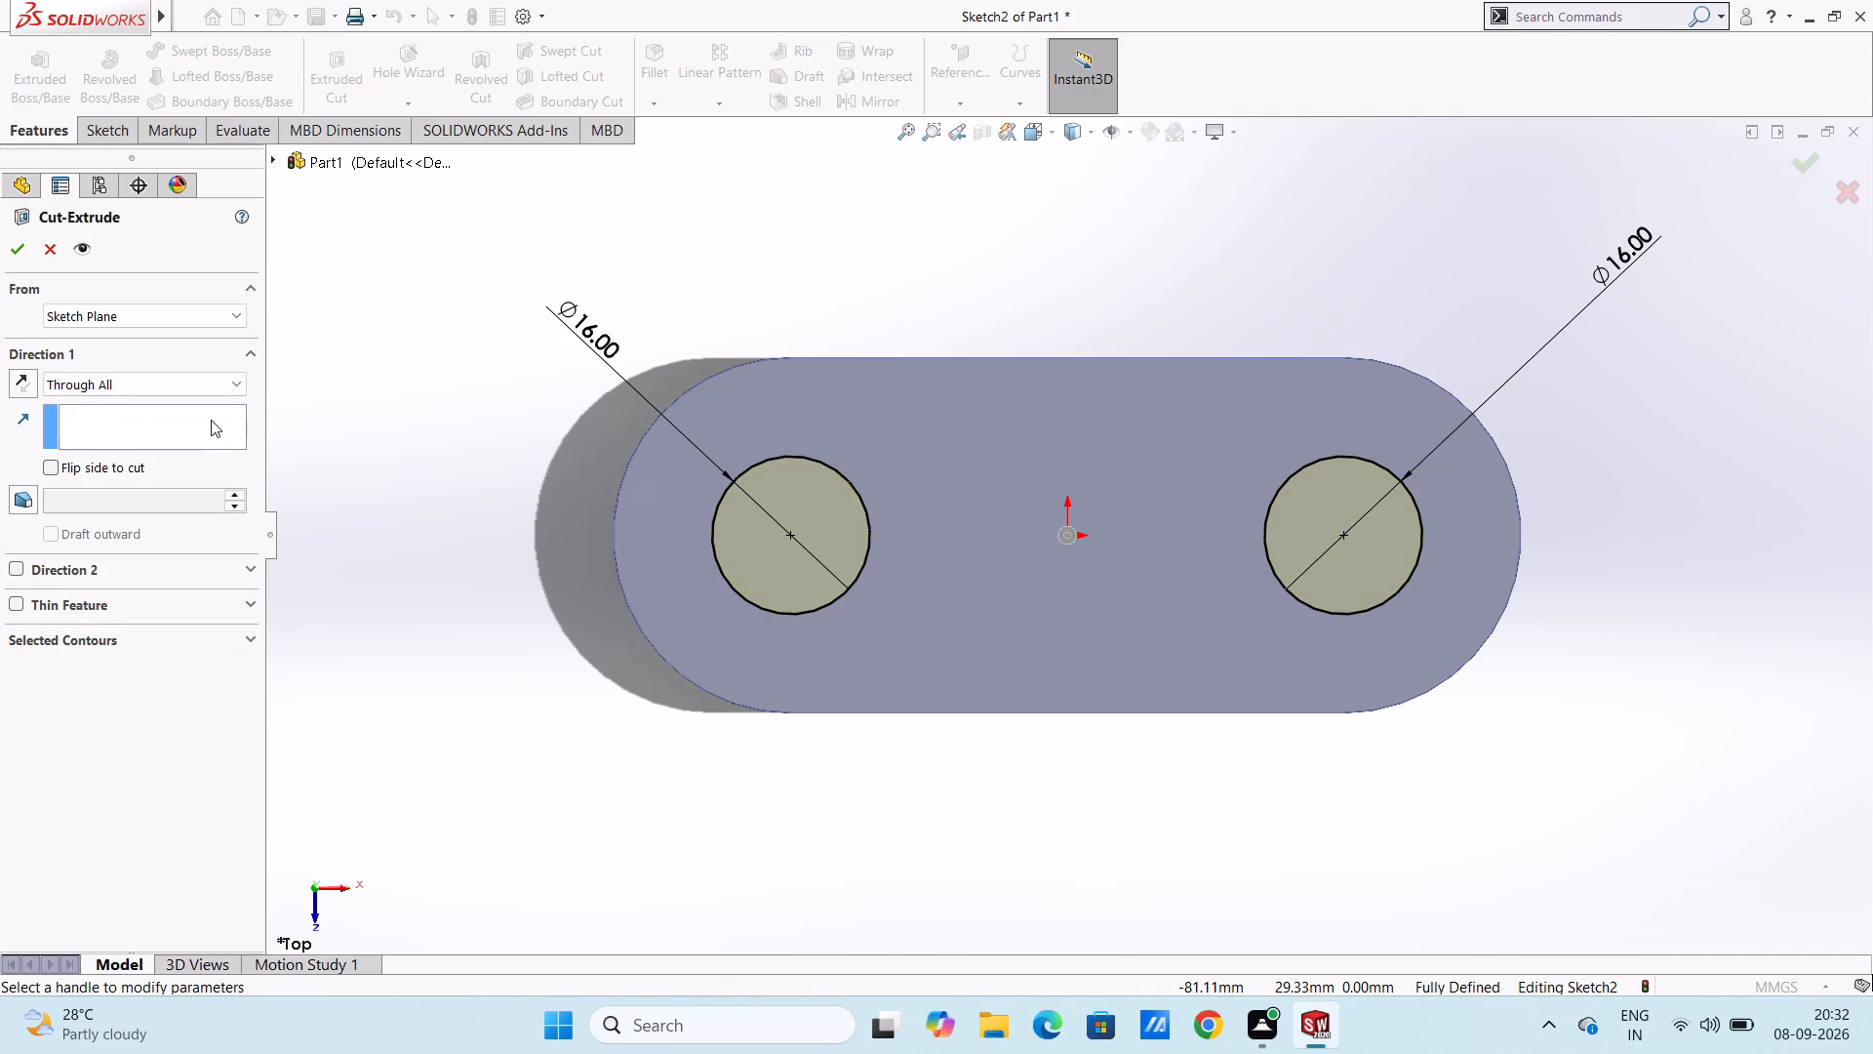
left_click(21, 253)
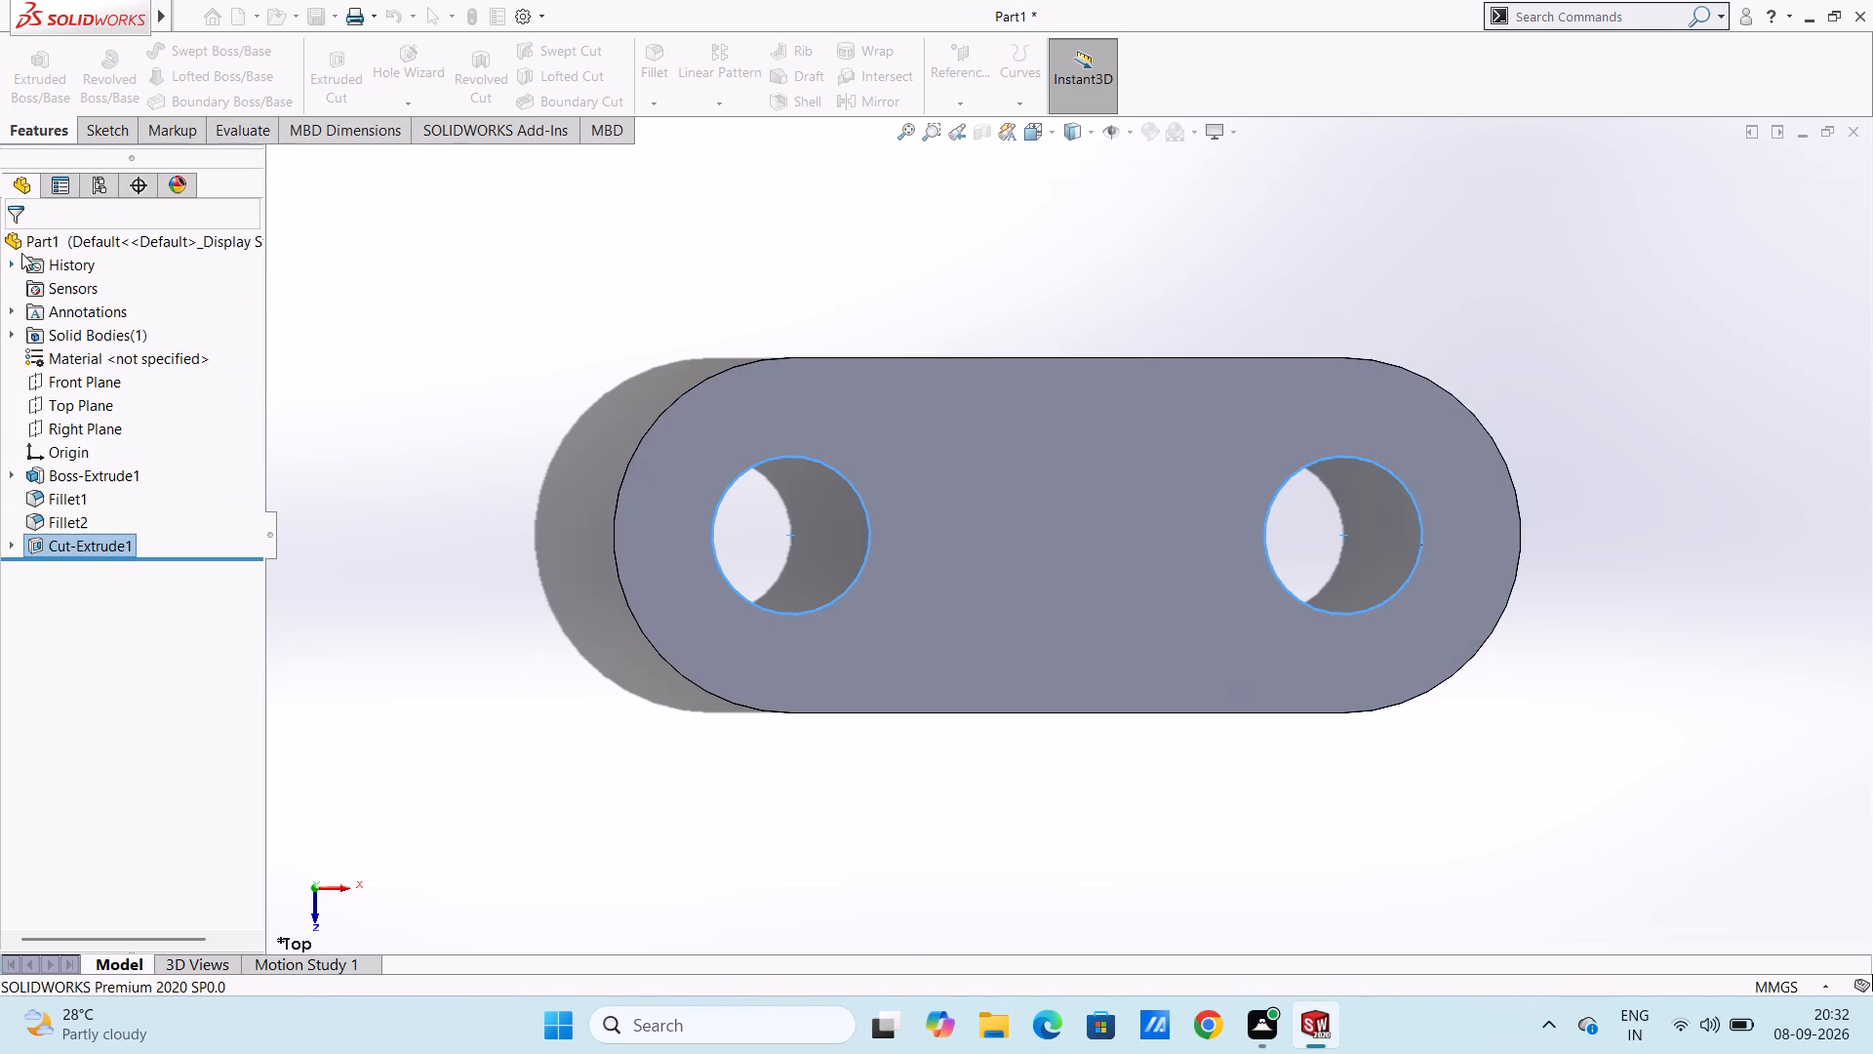
left_click(579, 320)
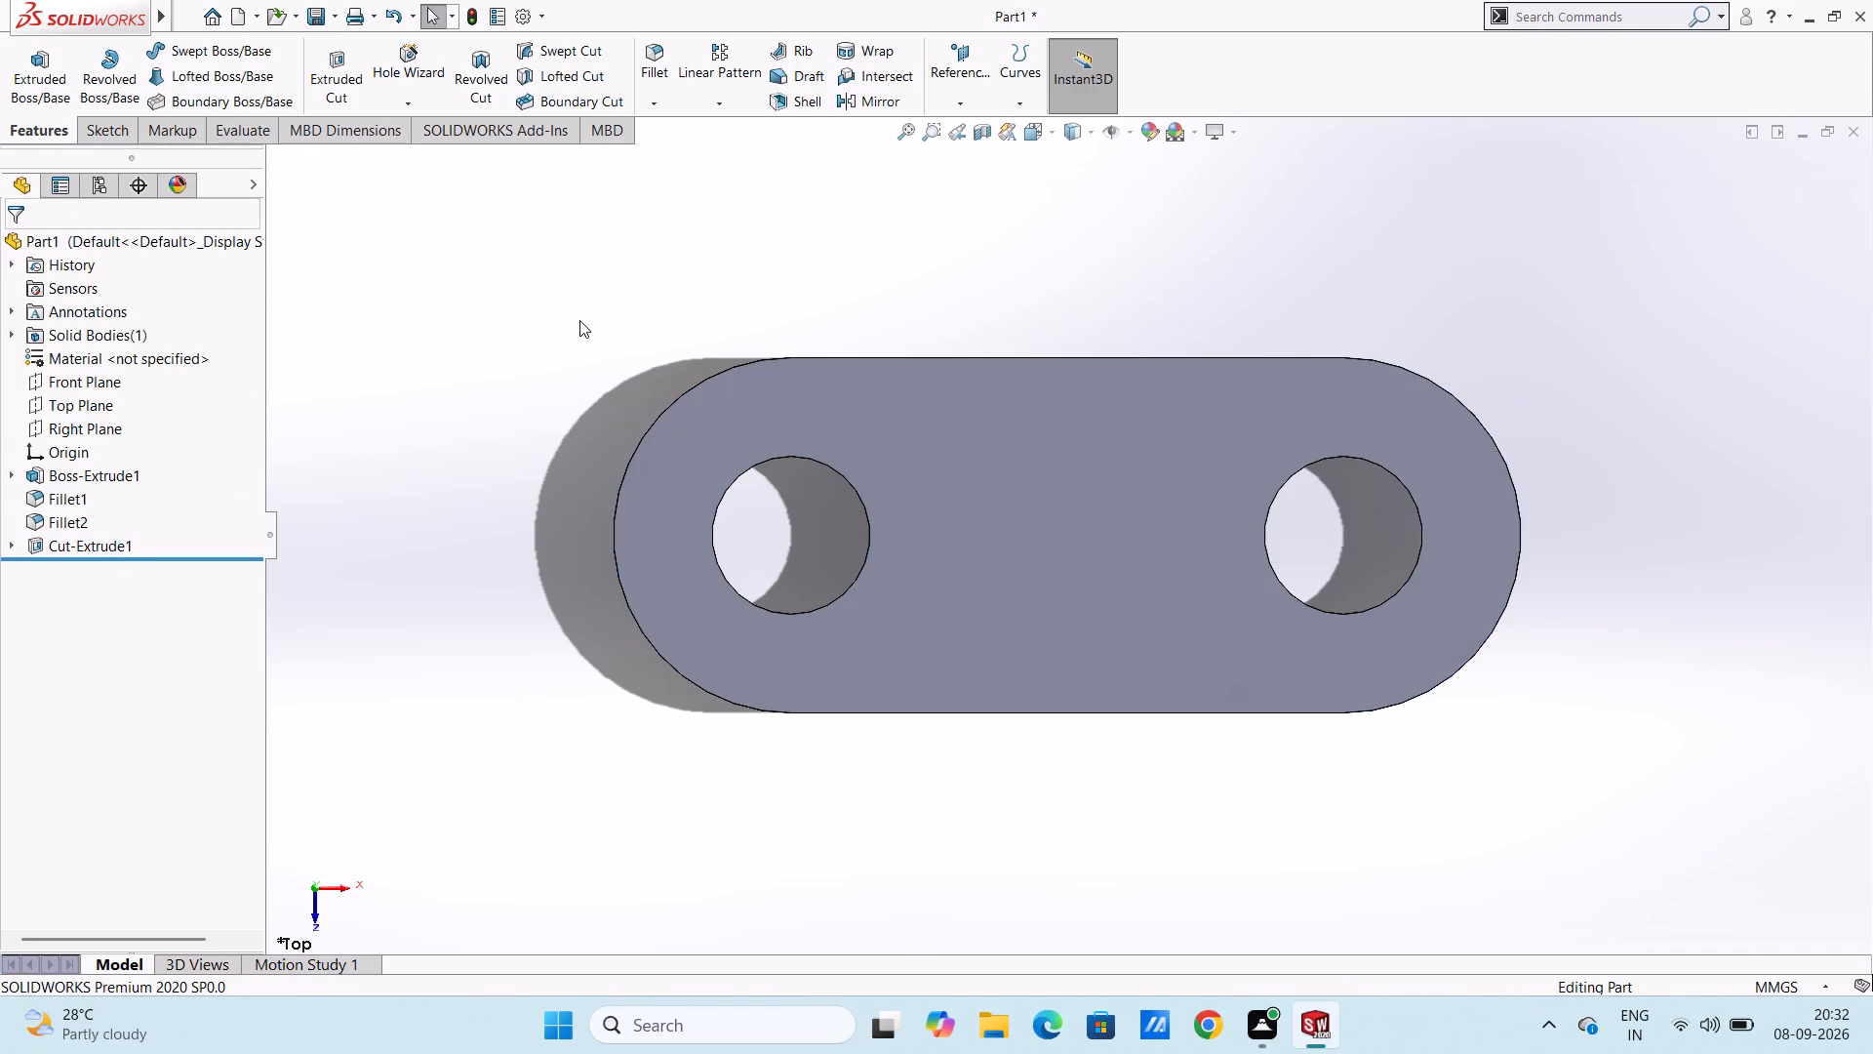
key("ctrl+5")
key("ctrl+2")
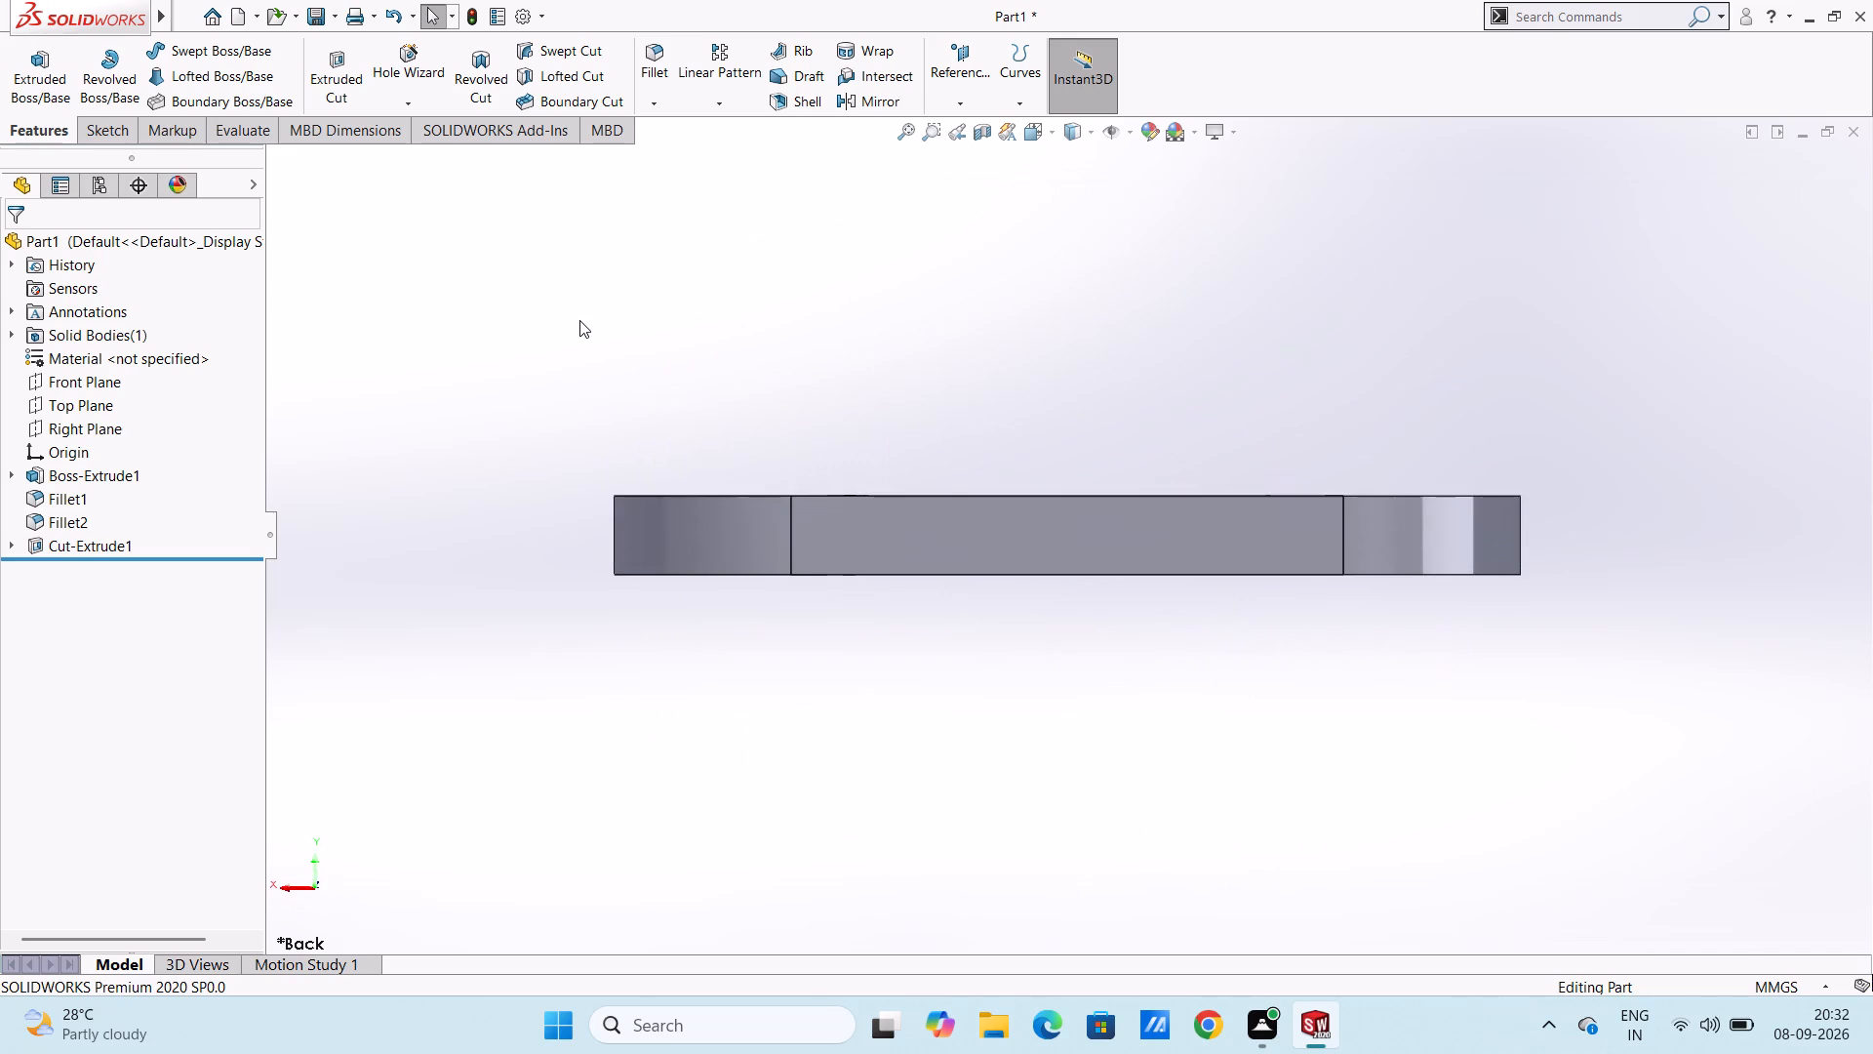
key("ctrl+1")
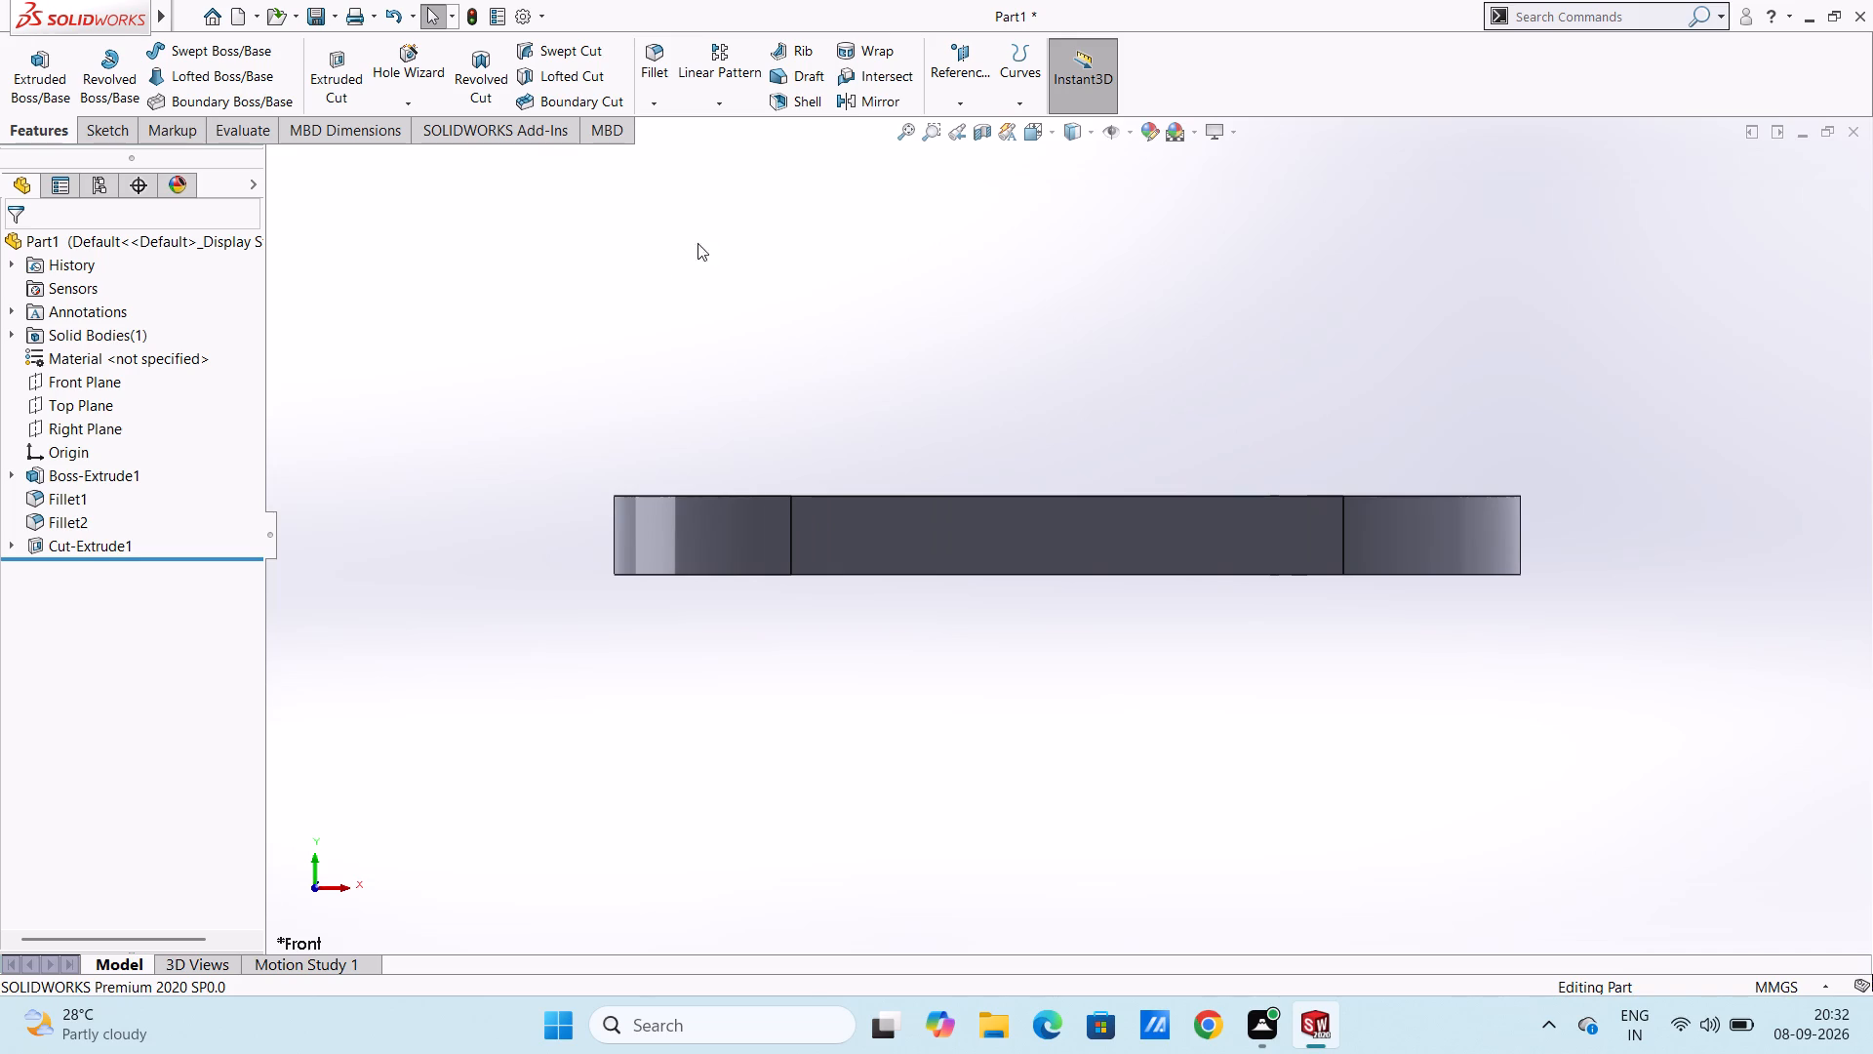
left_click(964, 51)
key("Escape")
Start a new sketch on the flat long side face at the back of the plate.
key("ctrl+2")
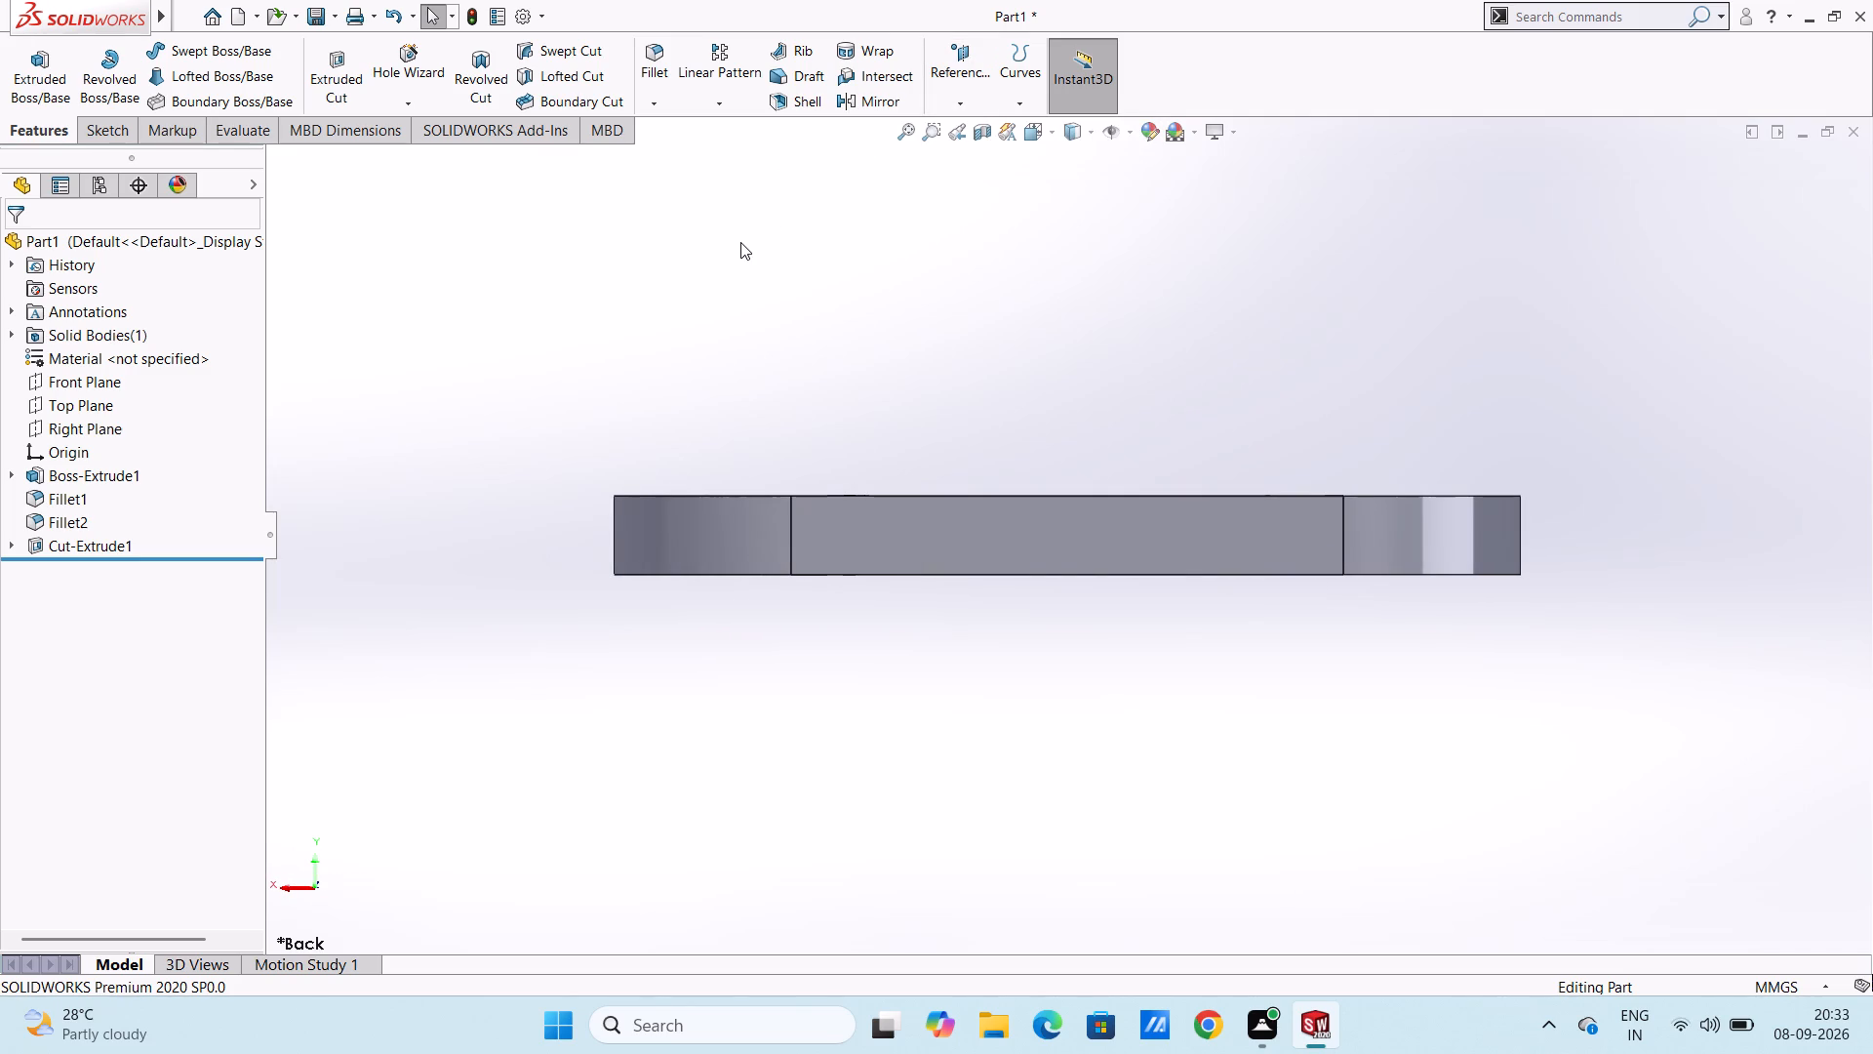
left_click(886, 519)
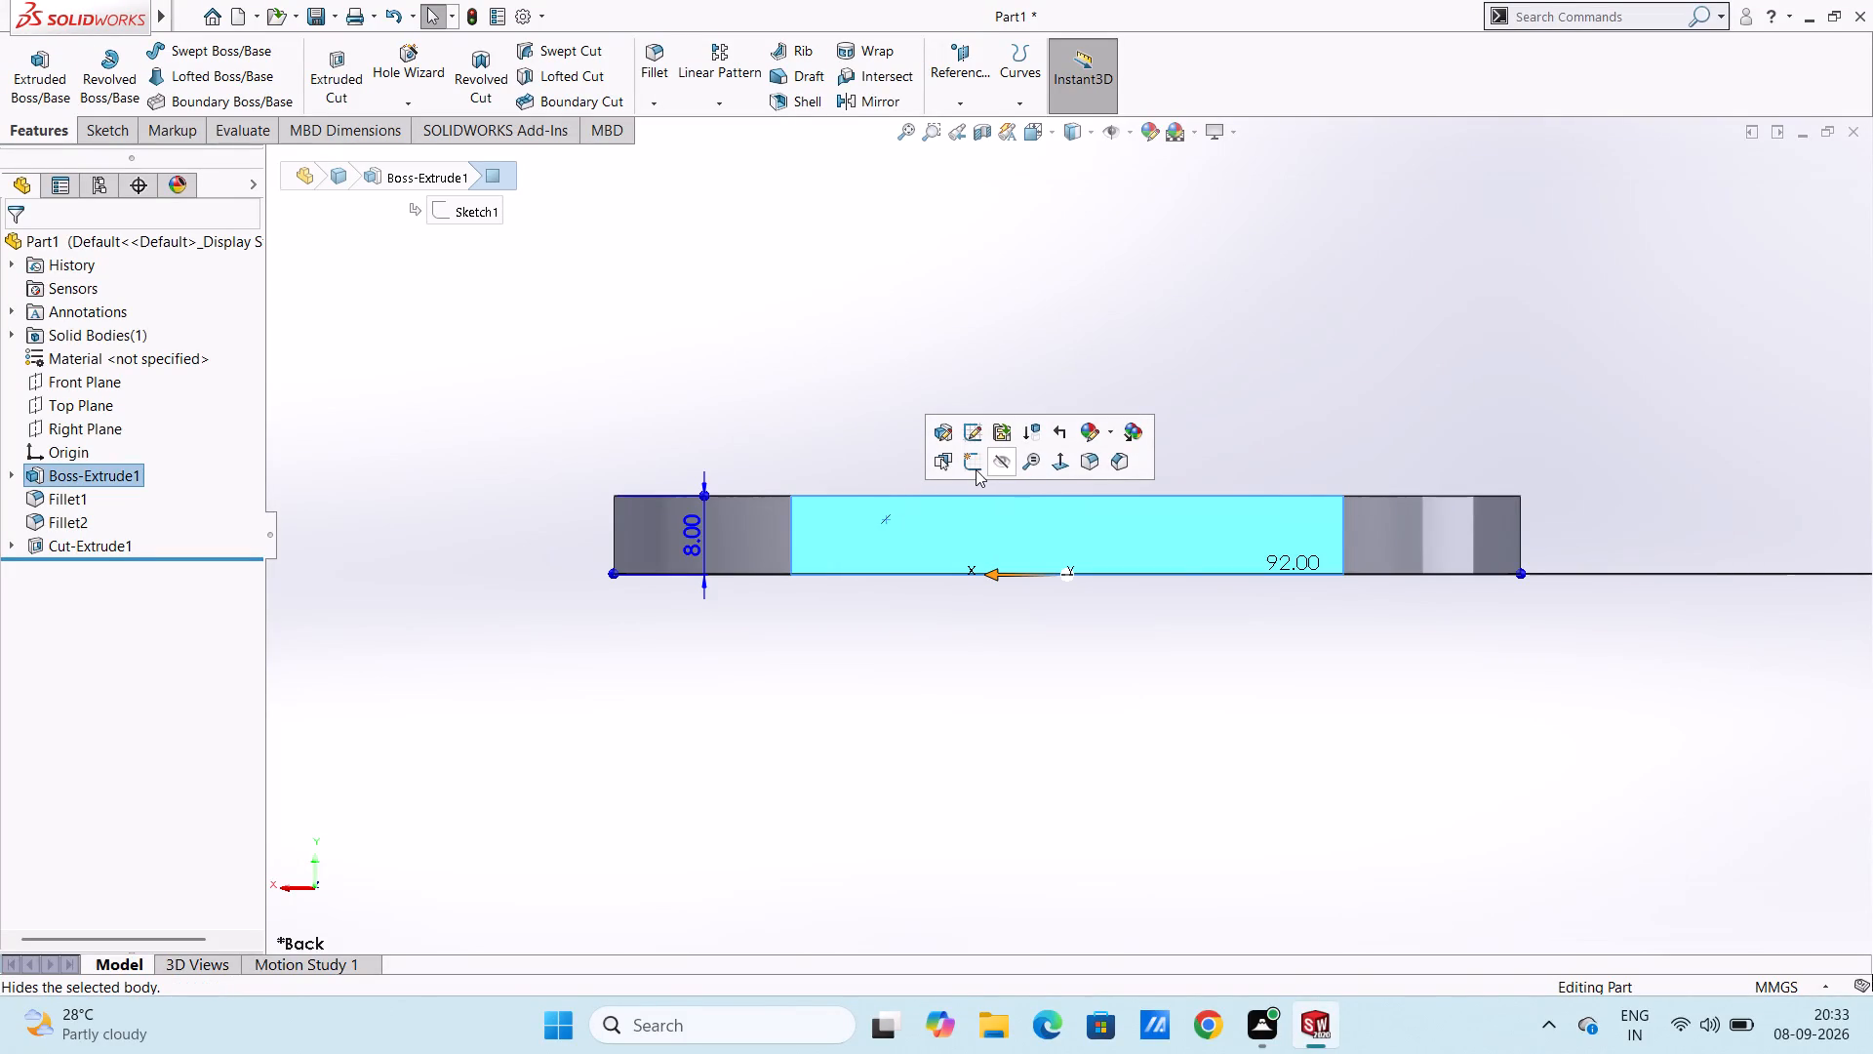
left_click(974, 467)
left_click(942, 416)
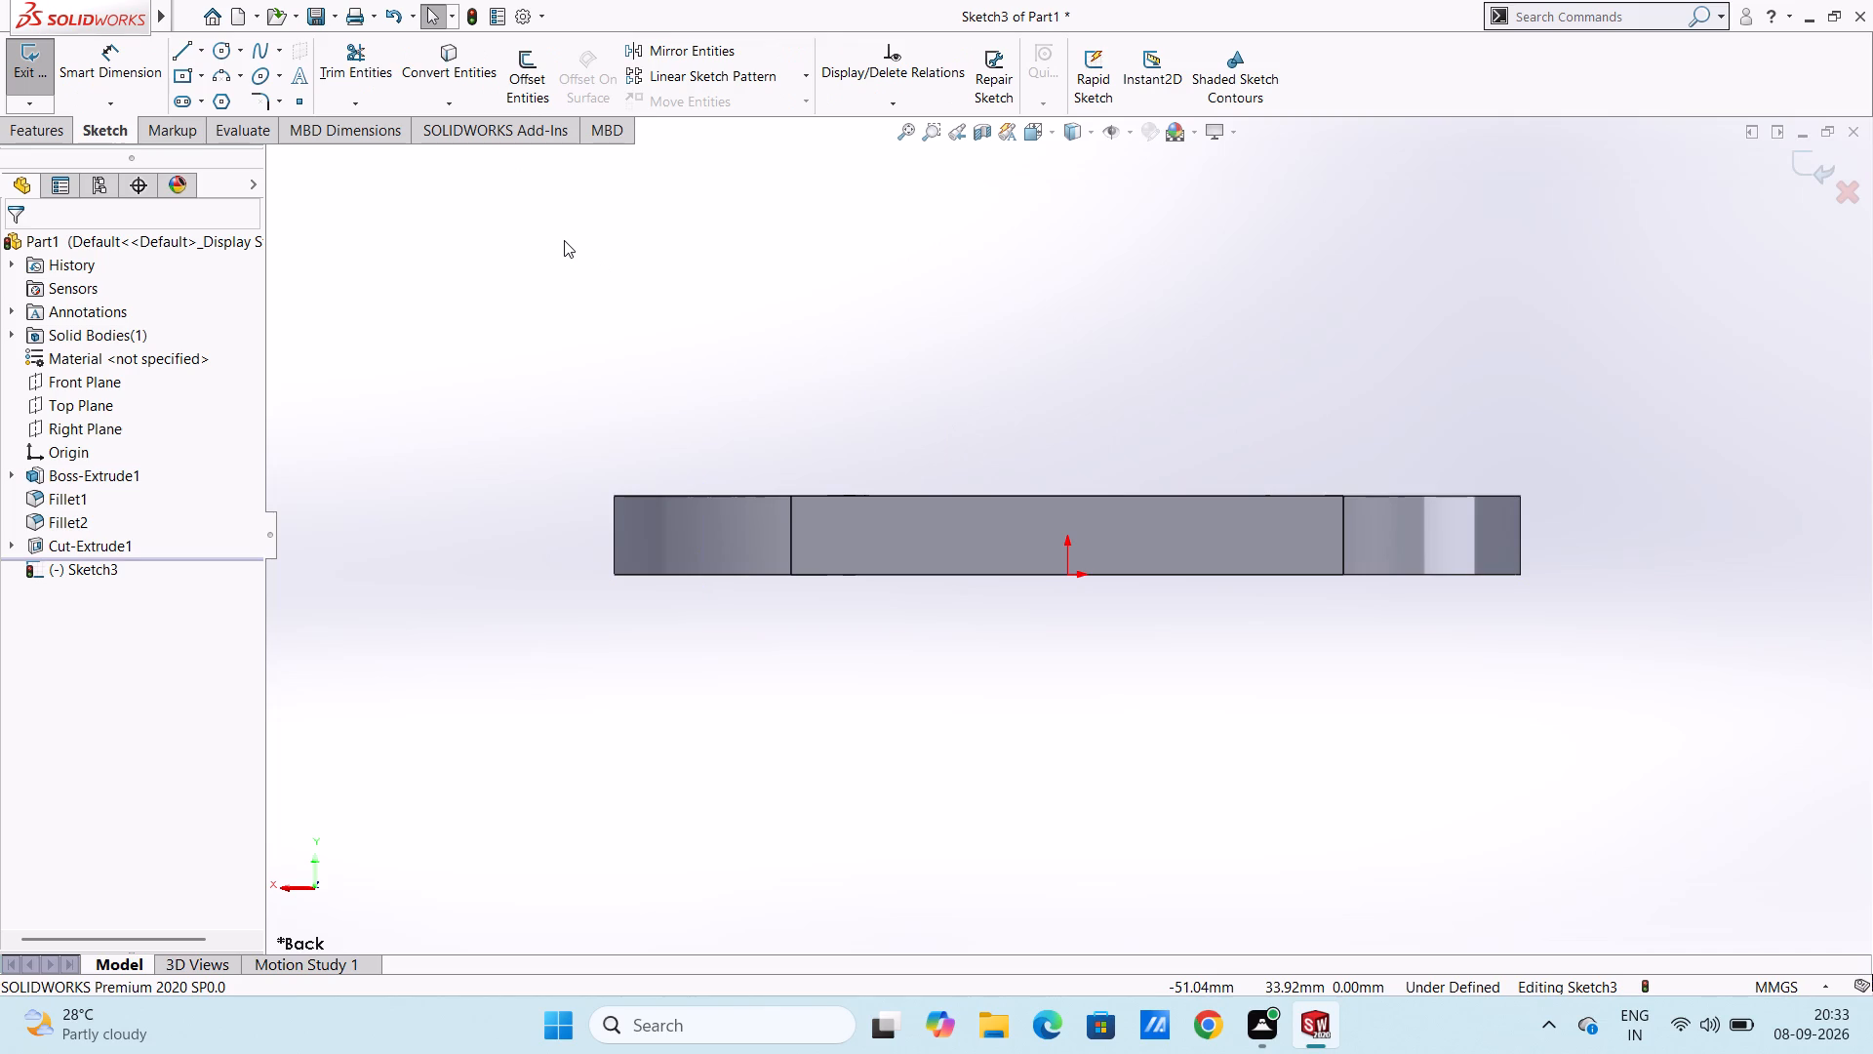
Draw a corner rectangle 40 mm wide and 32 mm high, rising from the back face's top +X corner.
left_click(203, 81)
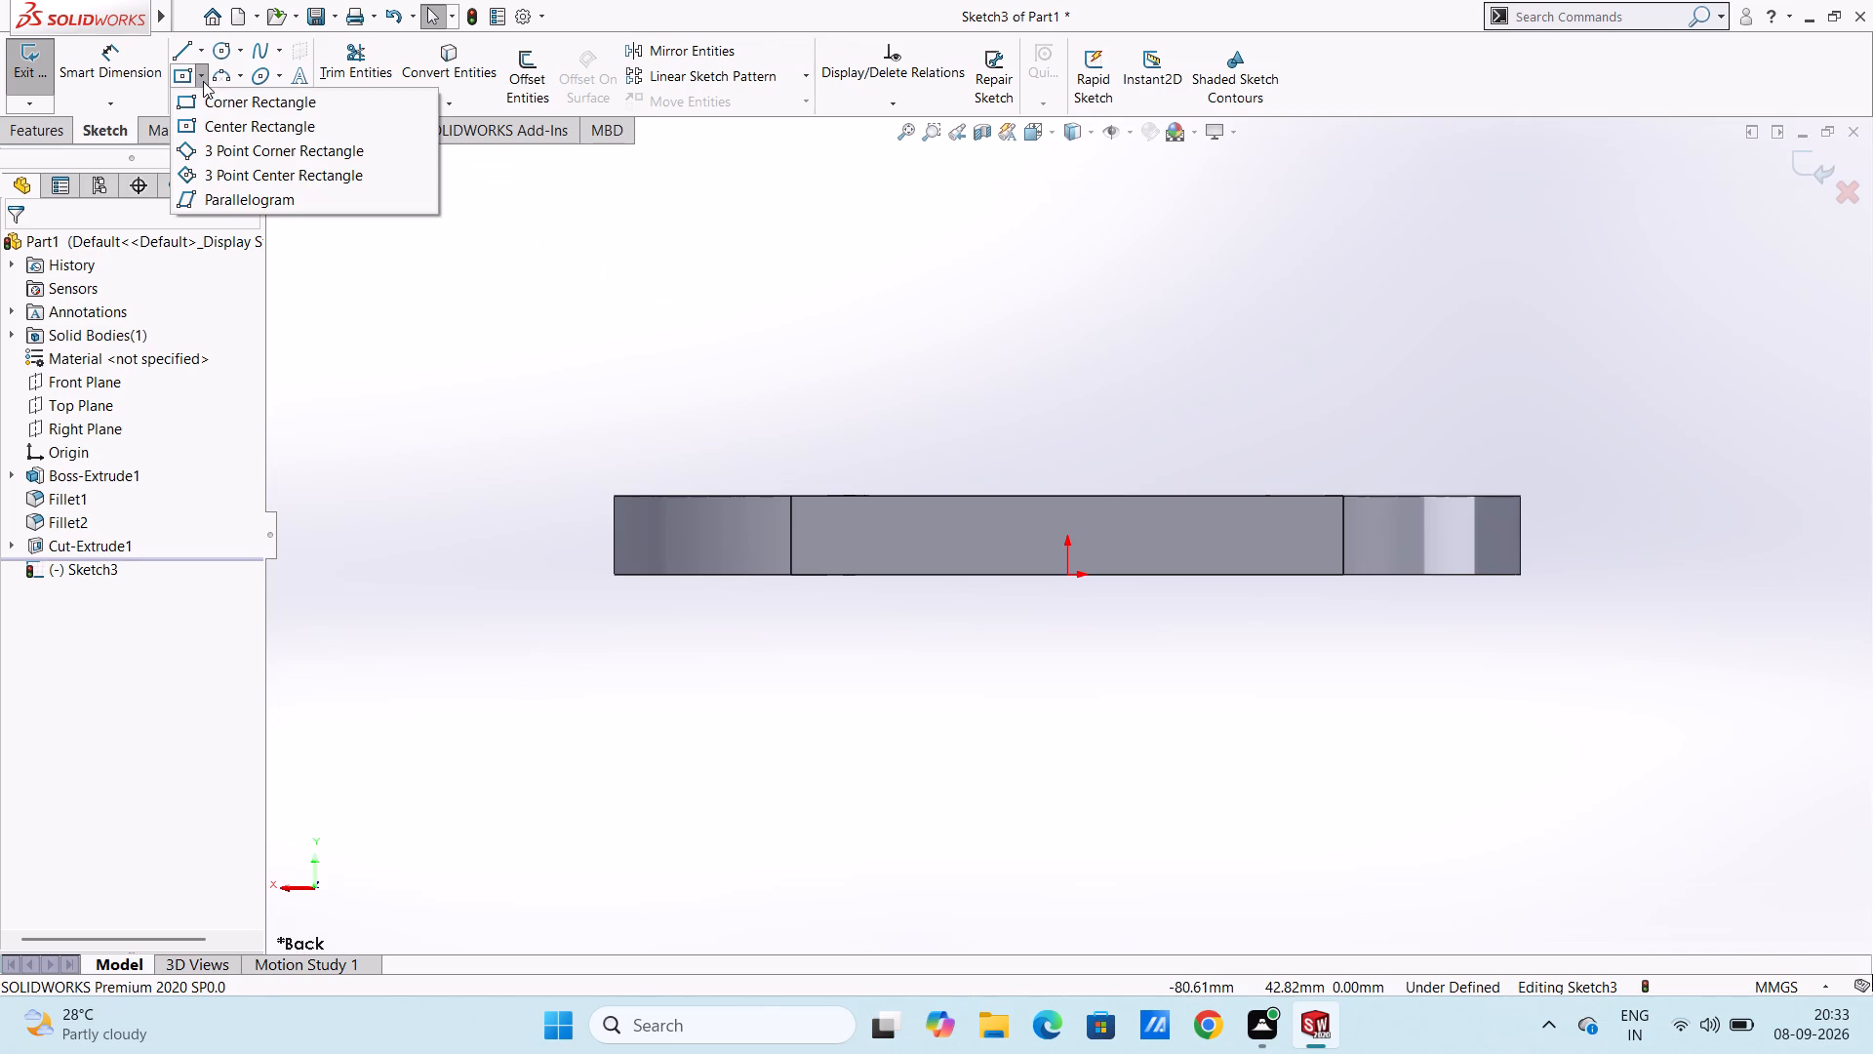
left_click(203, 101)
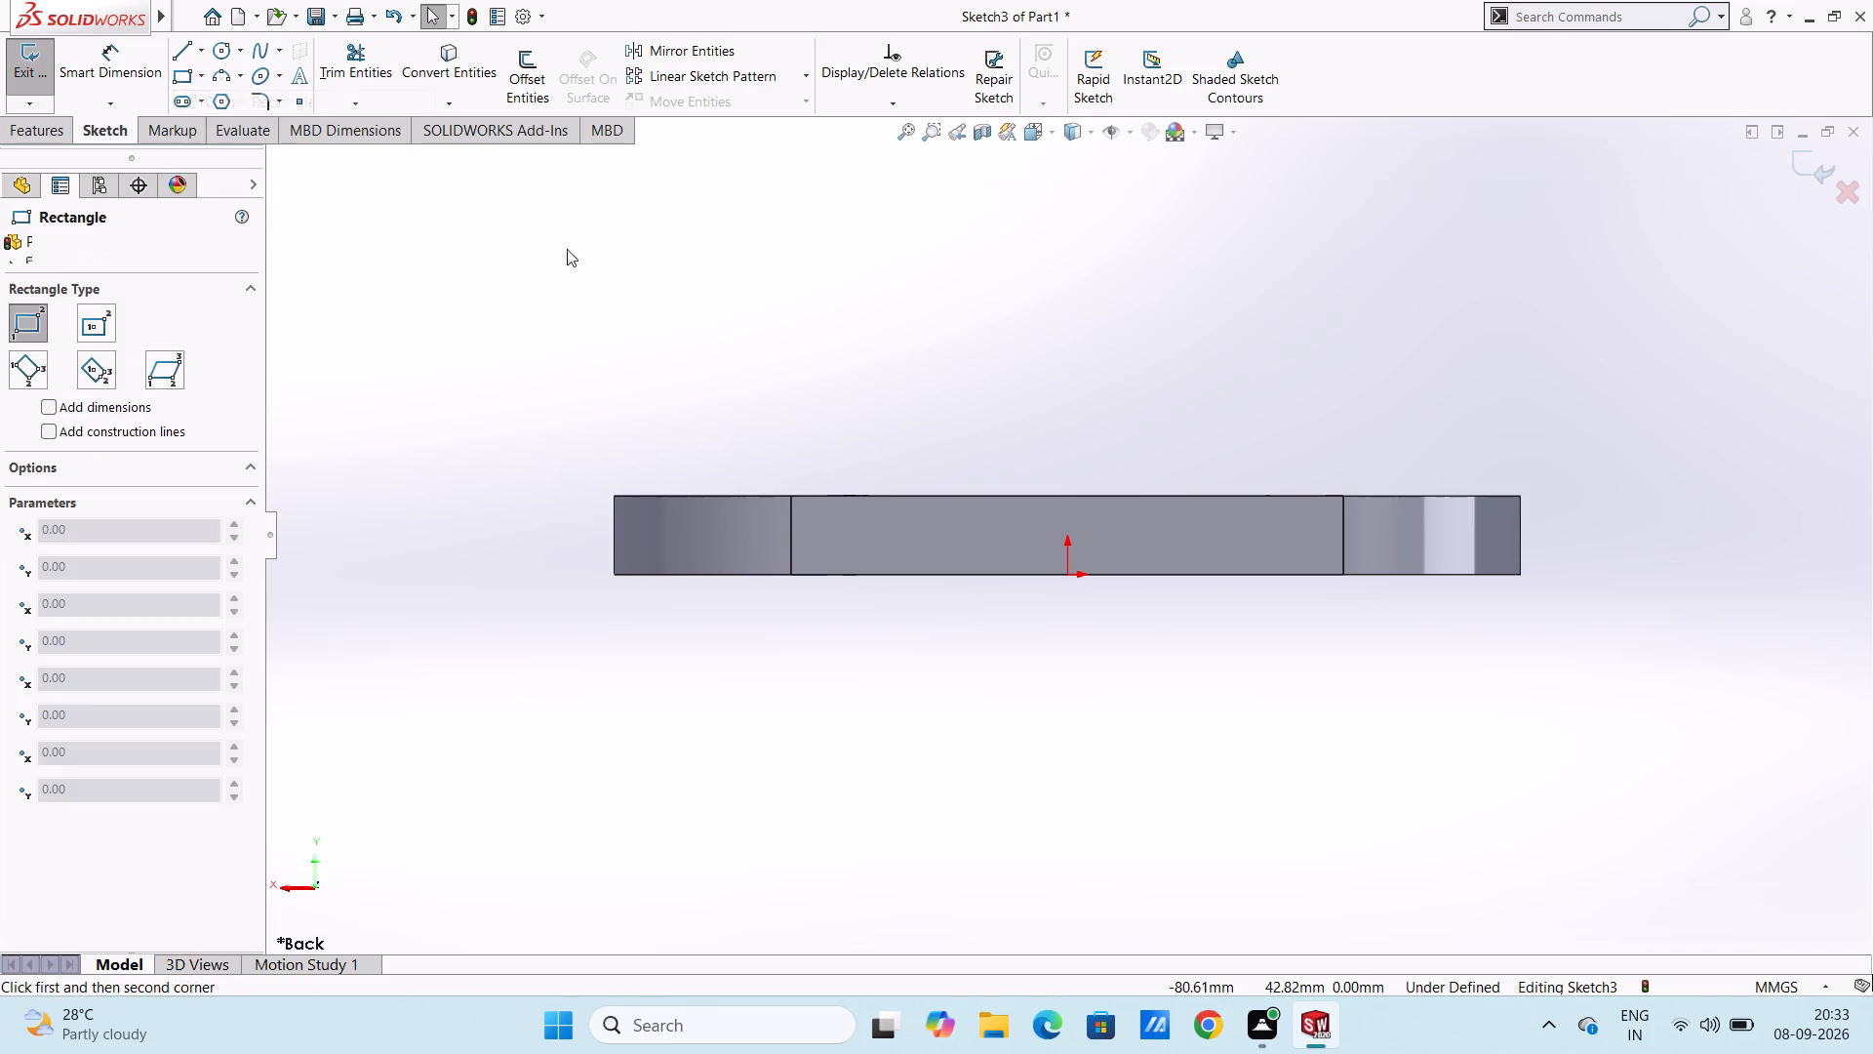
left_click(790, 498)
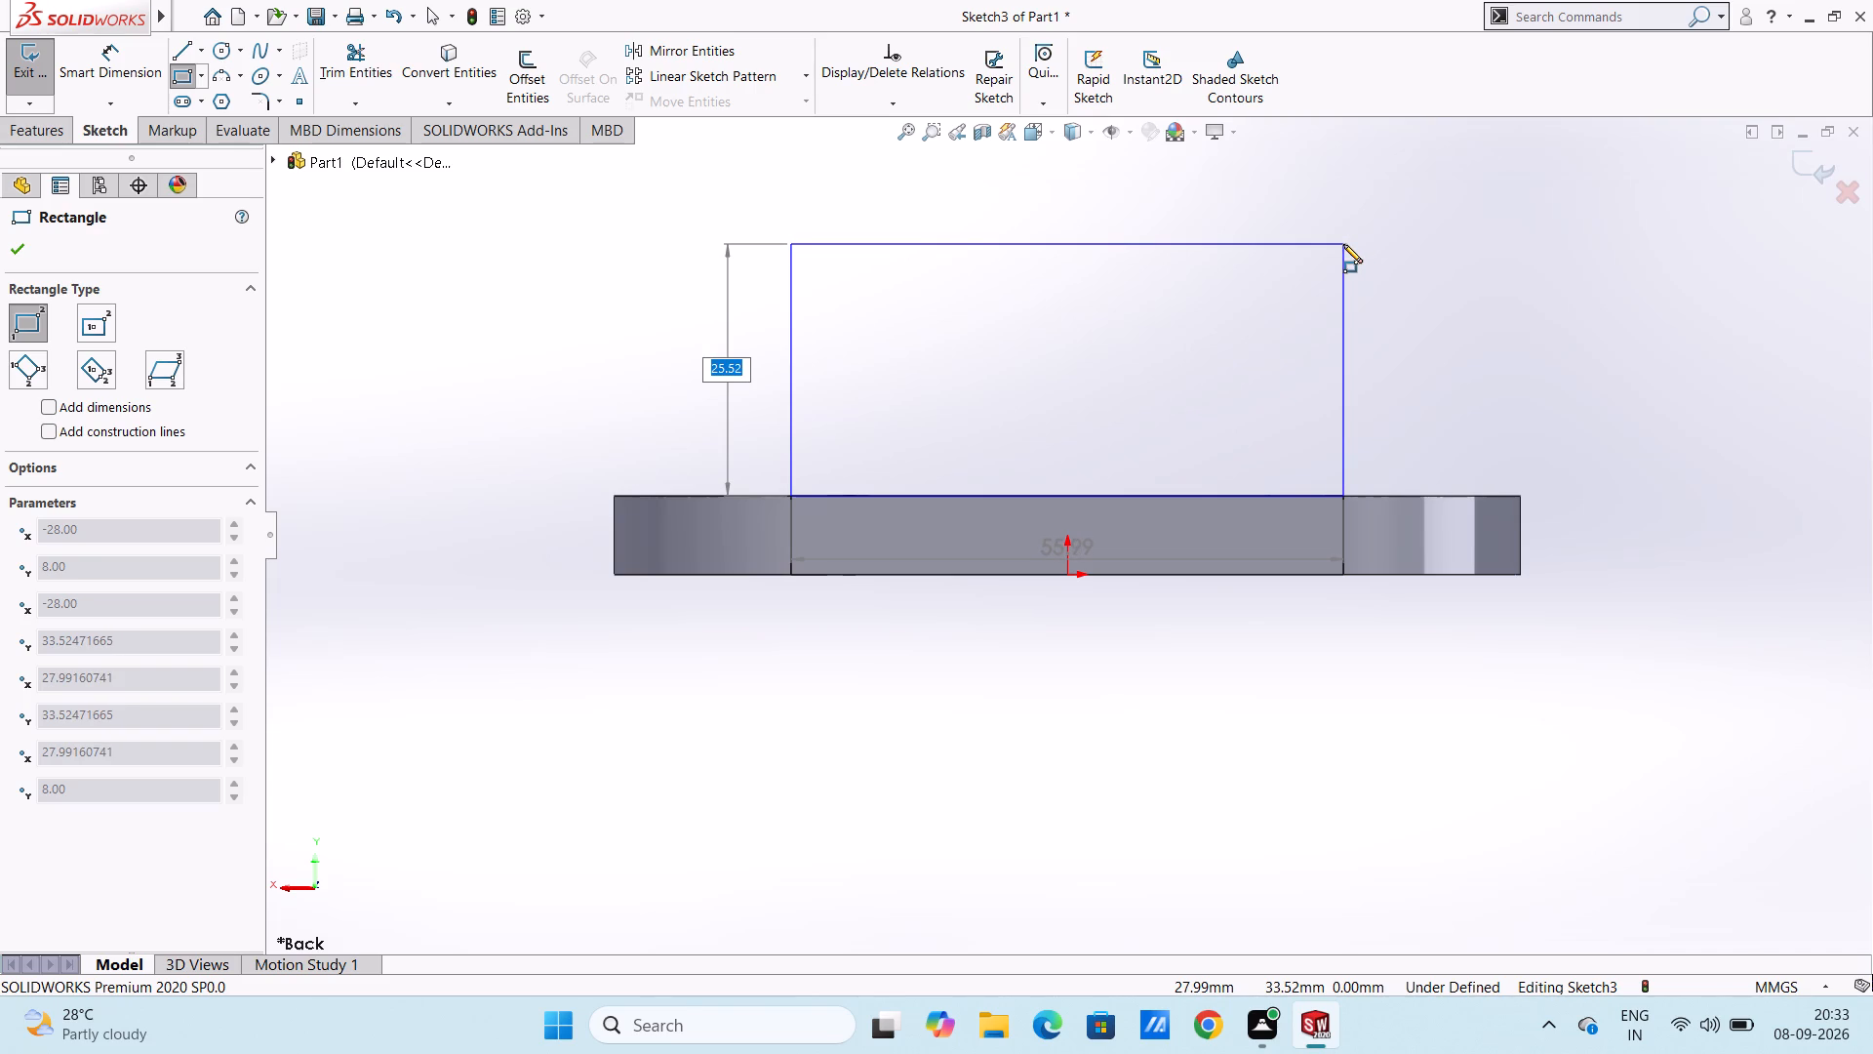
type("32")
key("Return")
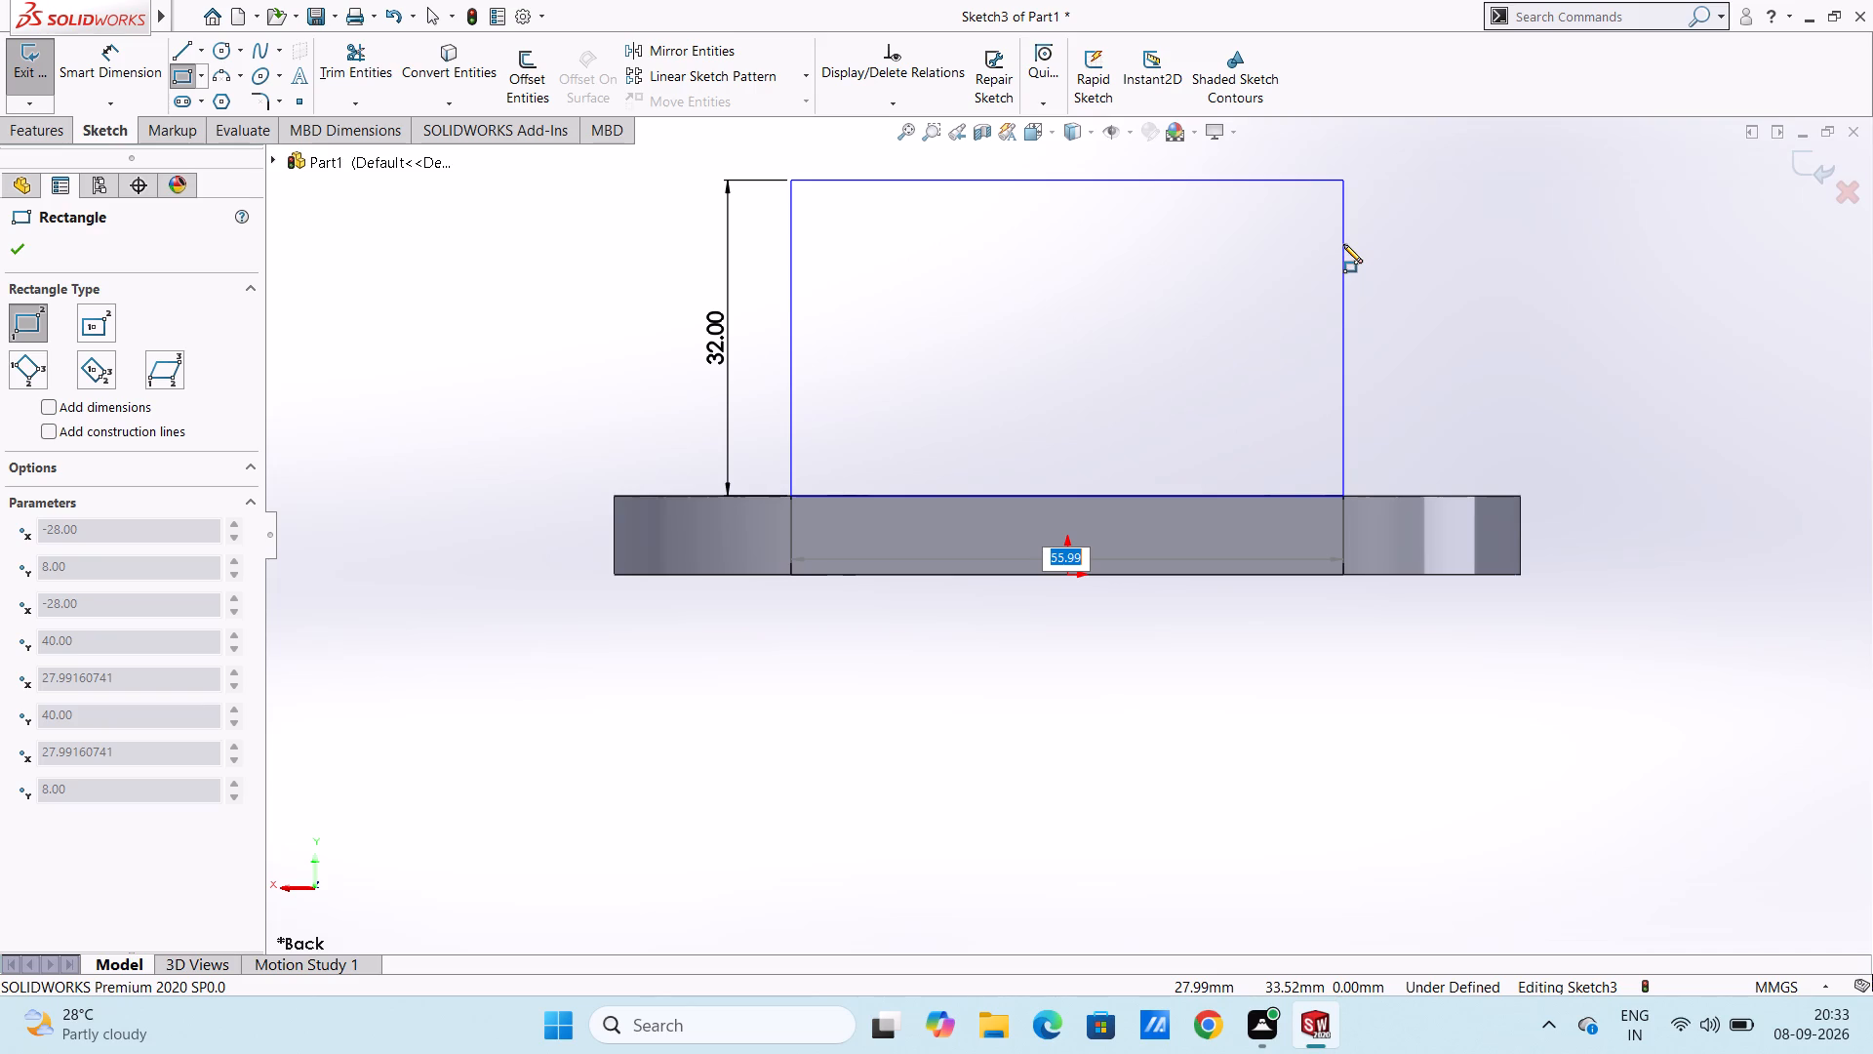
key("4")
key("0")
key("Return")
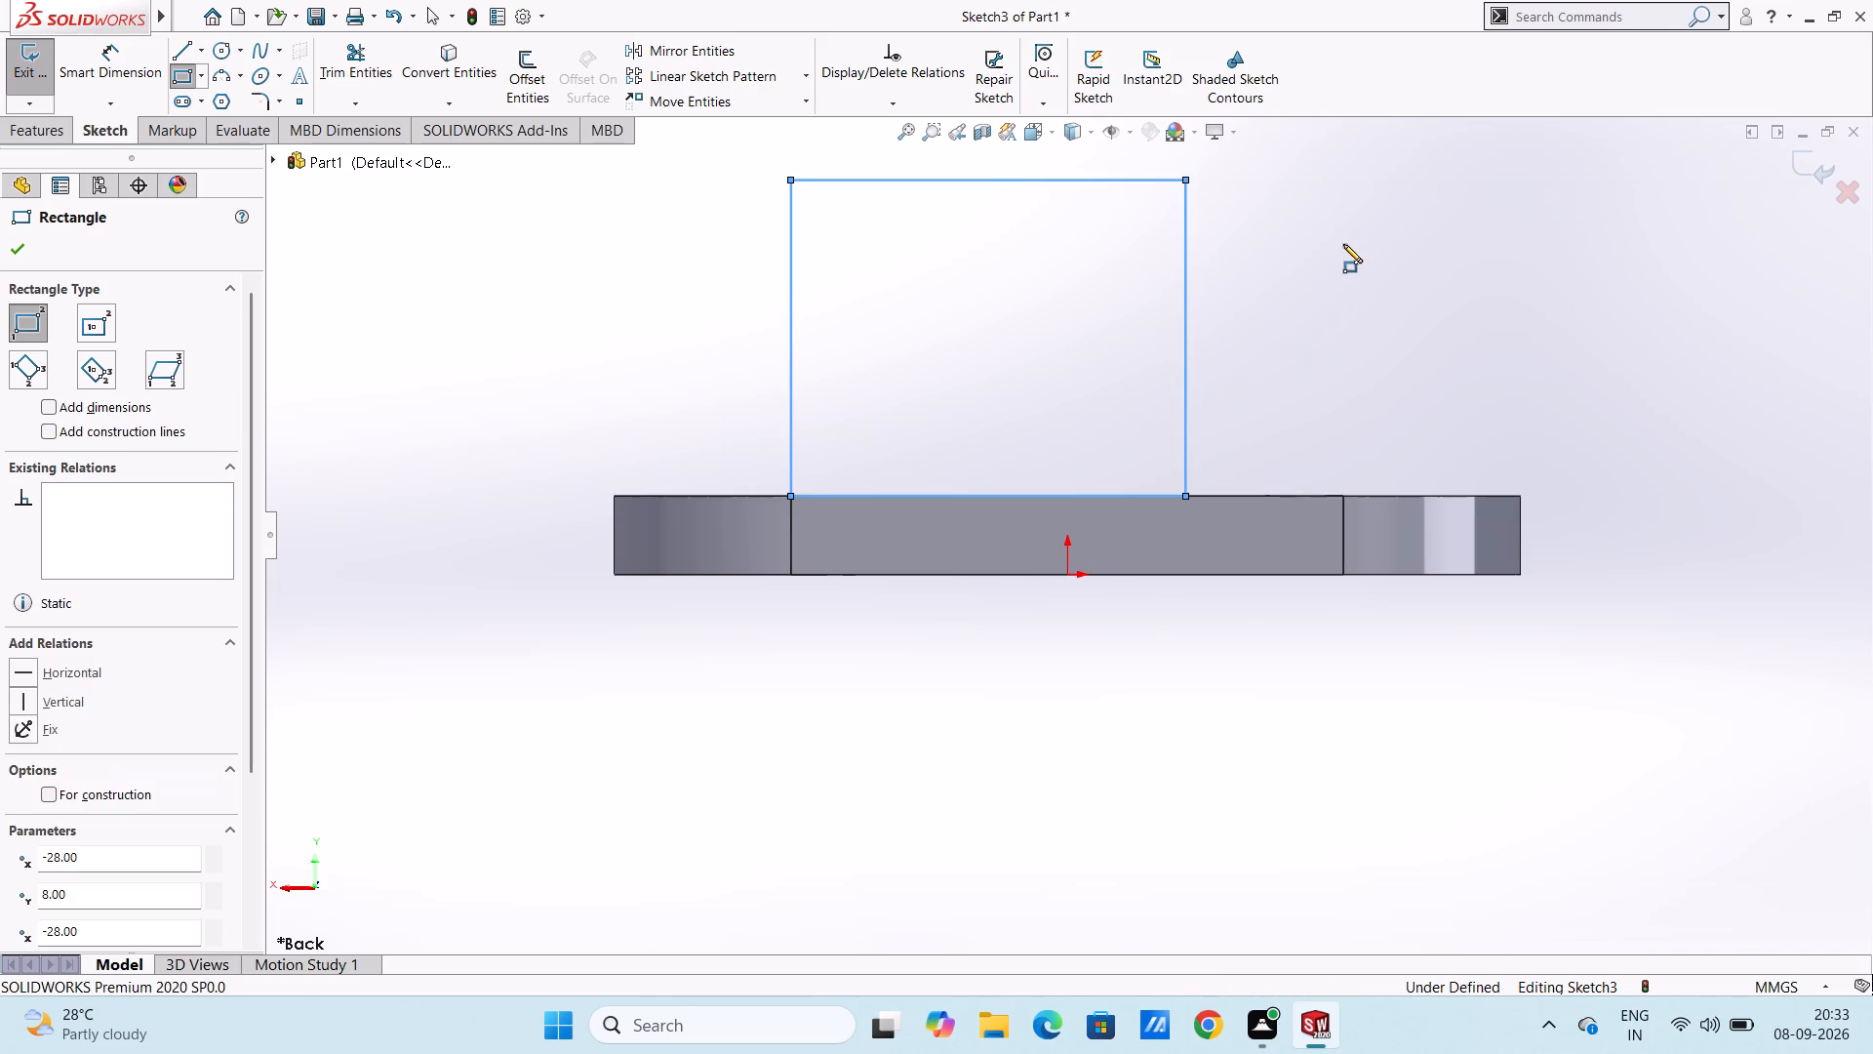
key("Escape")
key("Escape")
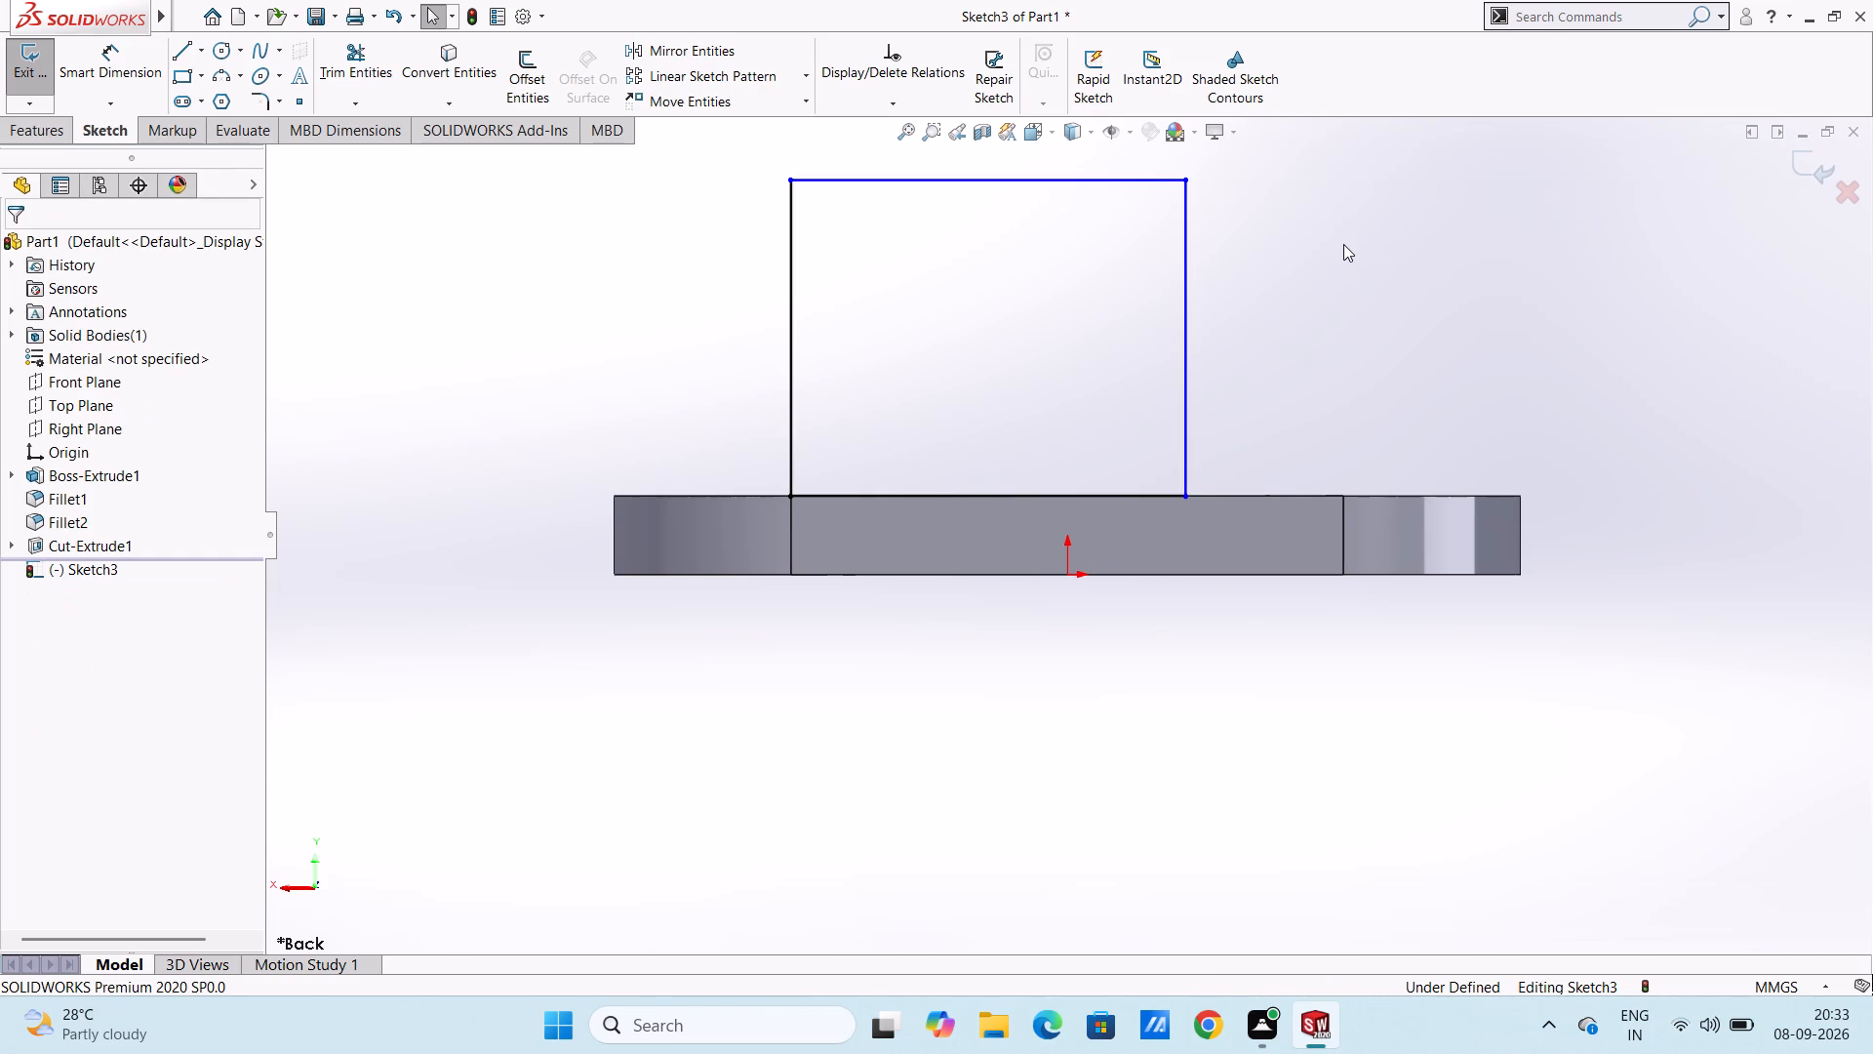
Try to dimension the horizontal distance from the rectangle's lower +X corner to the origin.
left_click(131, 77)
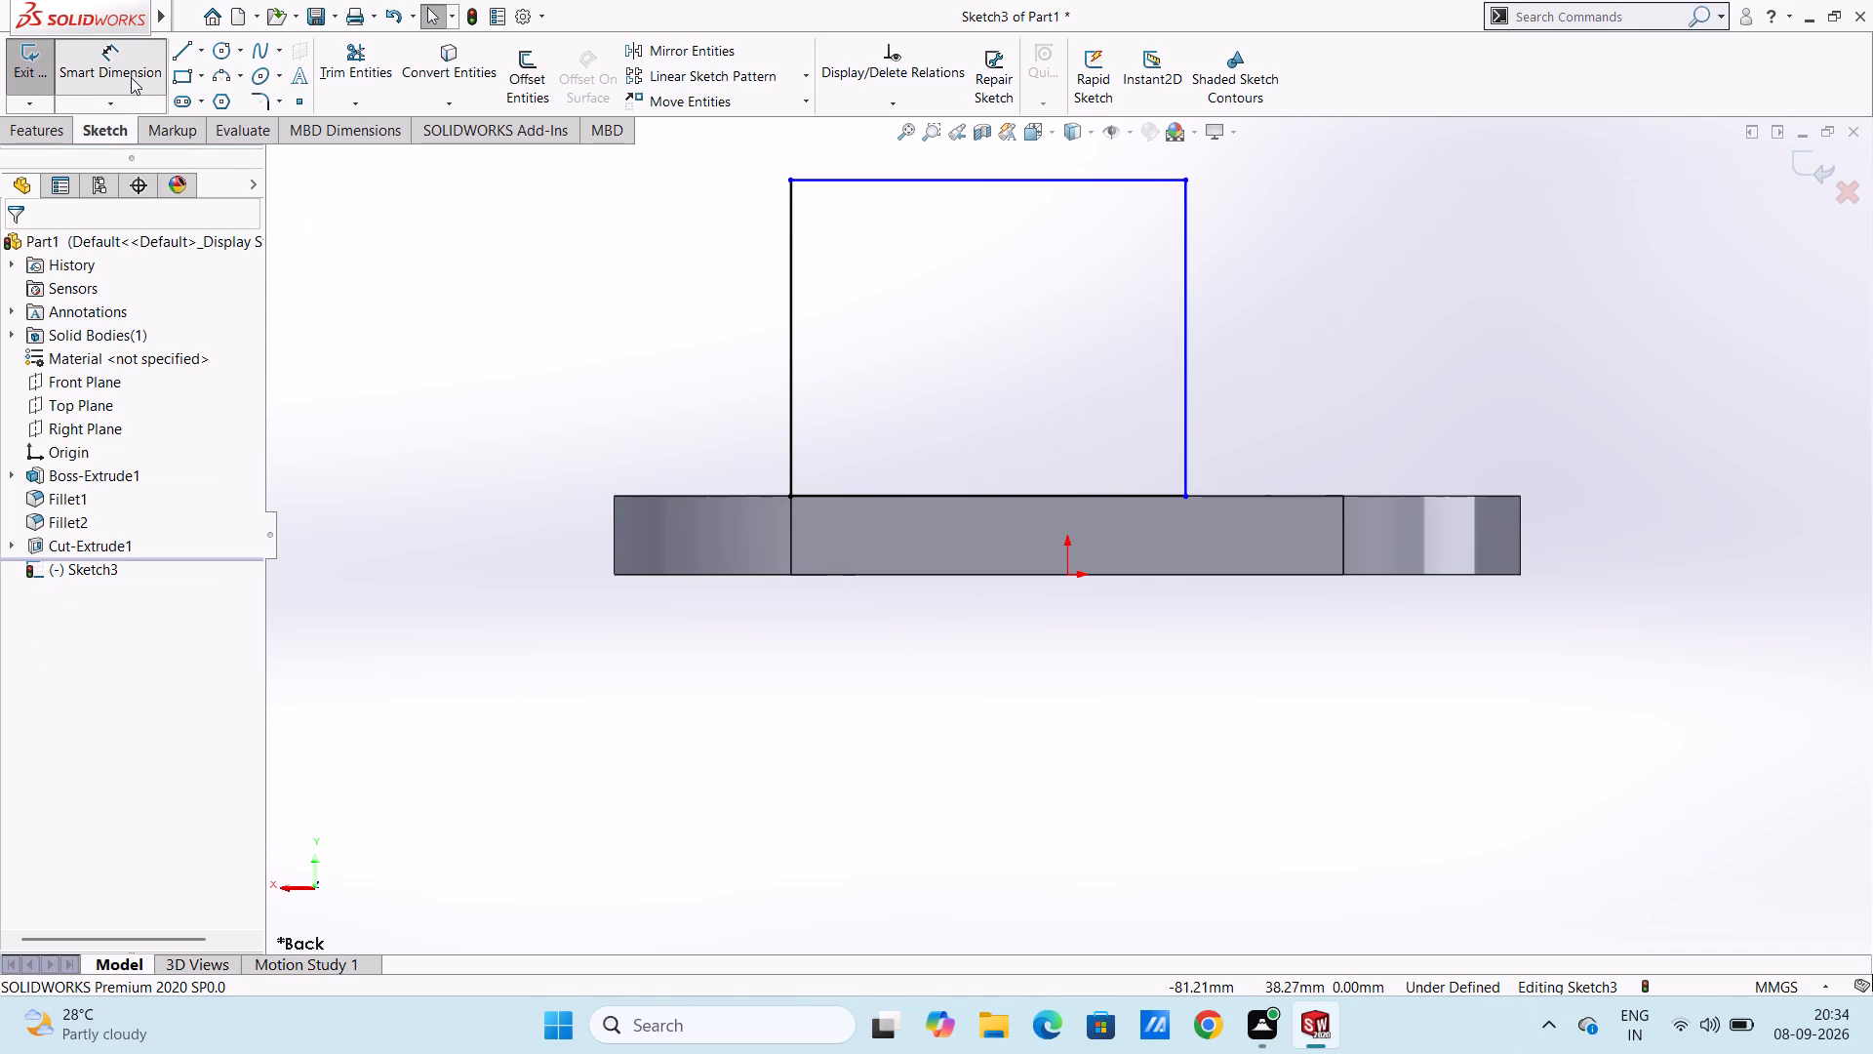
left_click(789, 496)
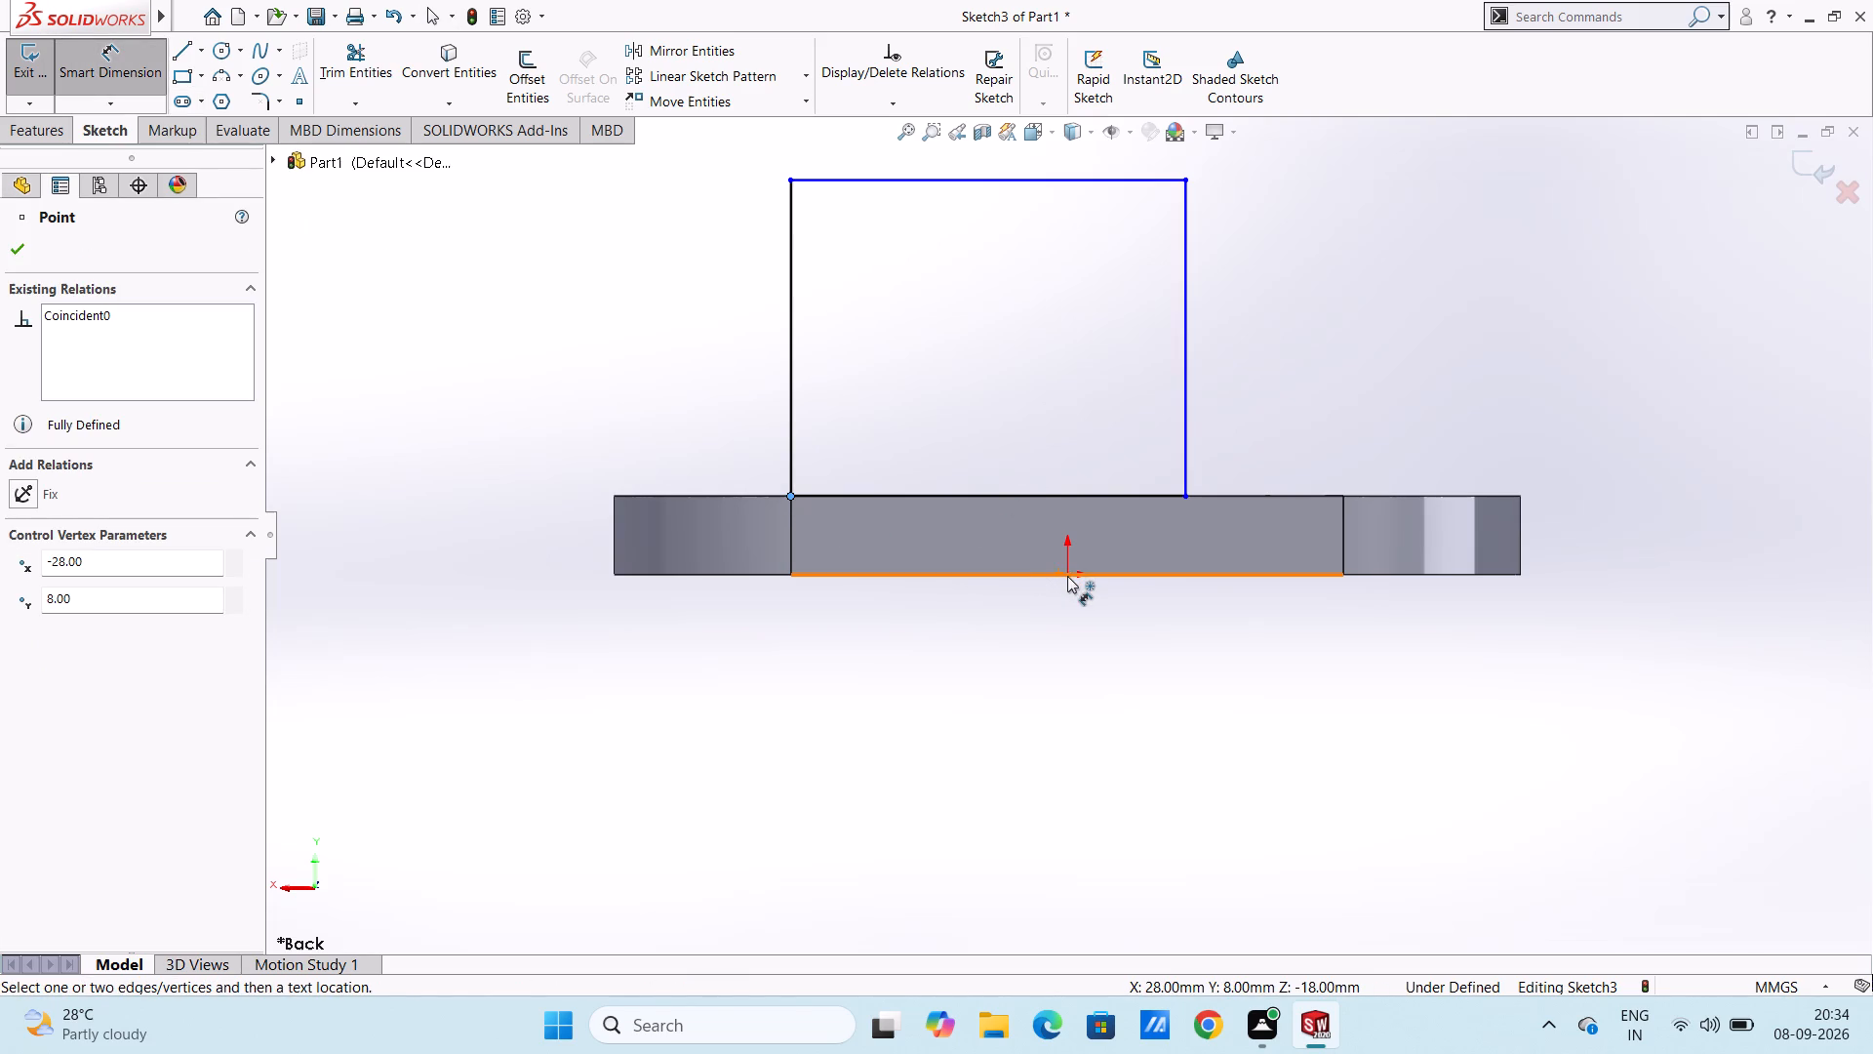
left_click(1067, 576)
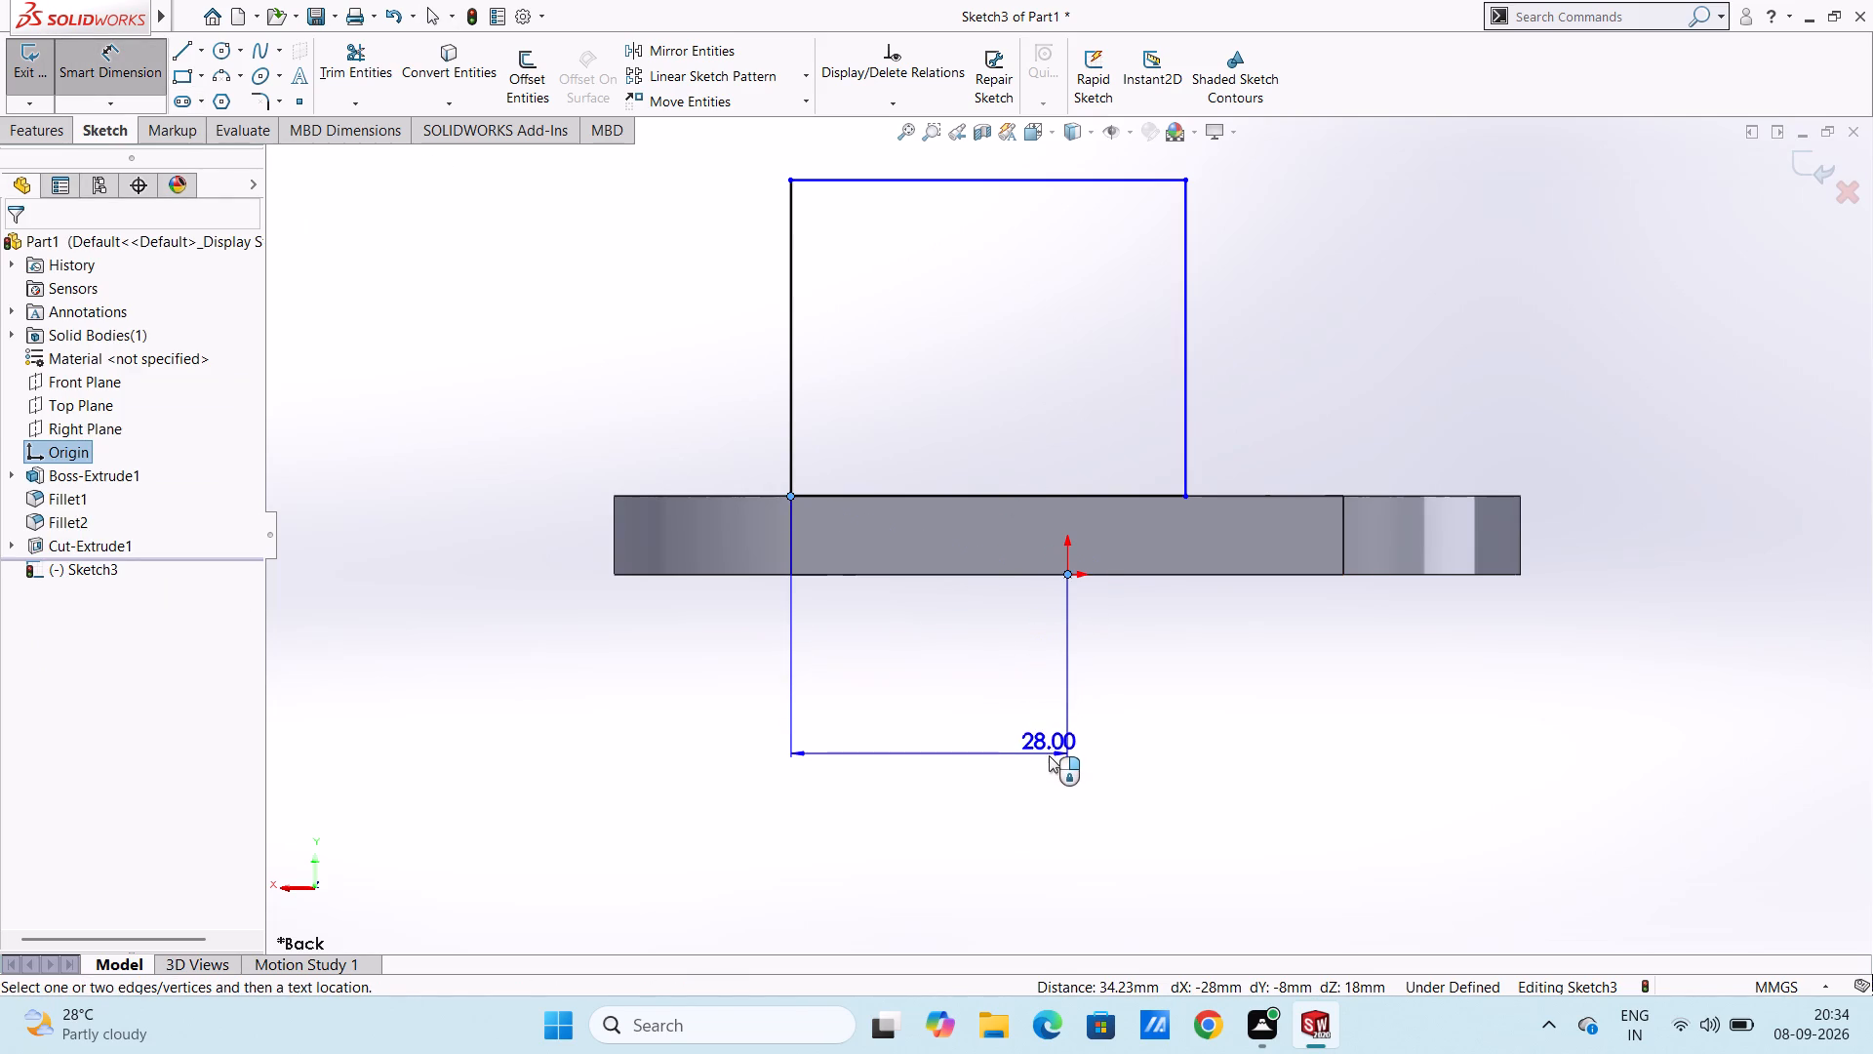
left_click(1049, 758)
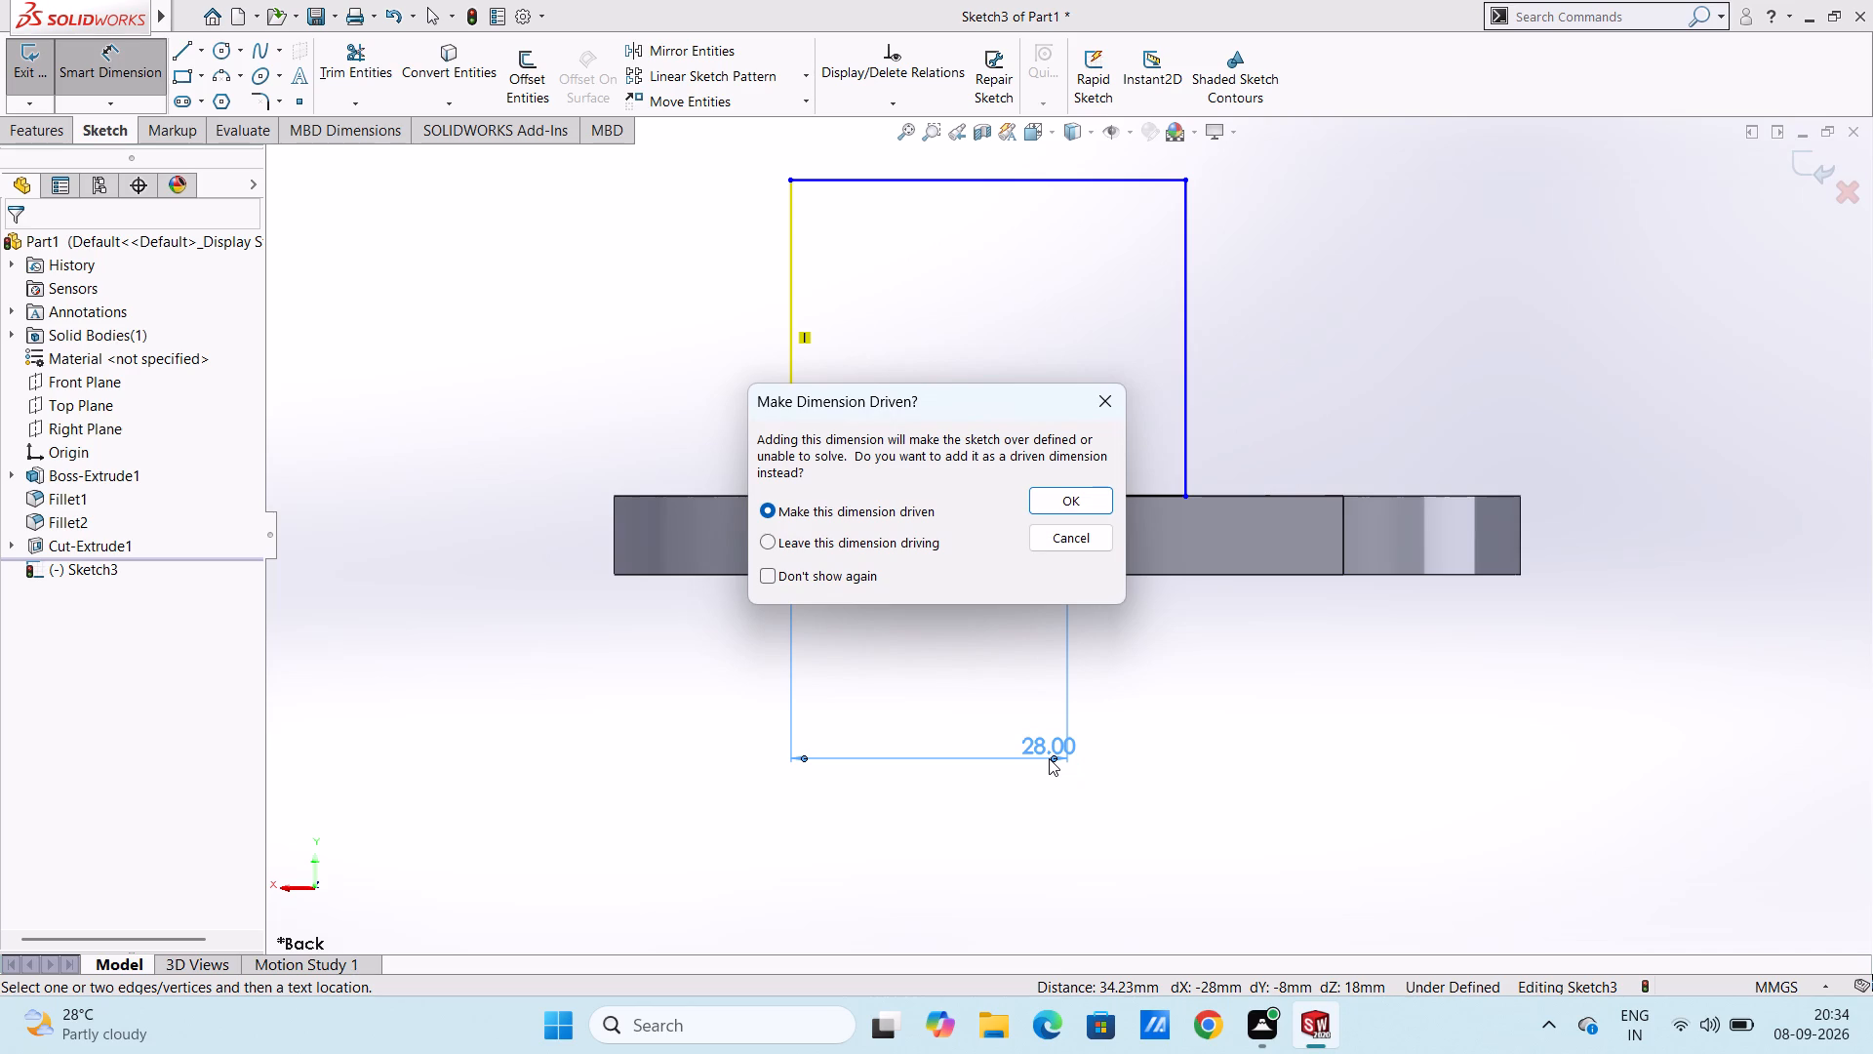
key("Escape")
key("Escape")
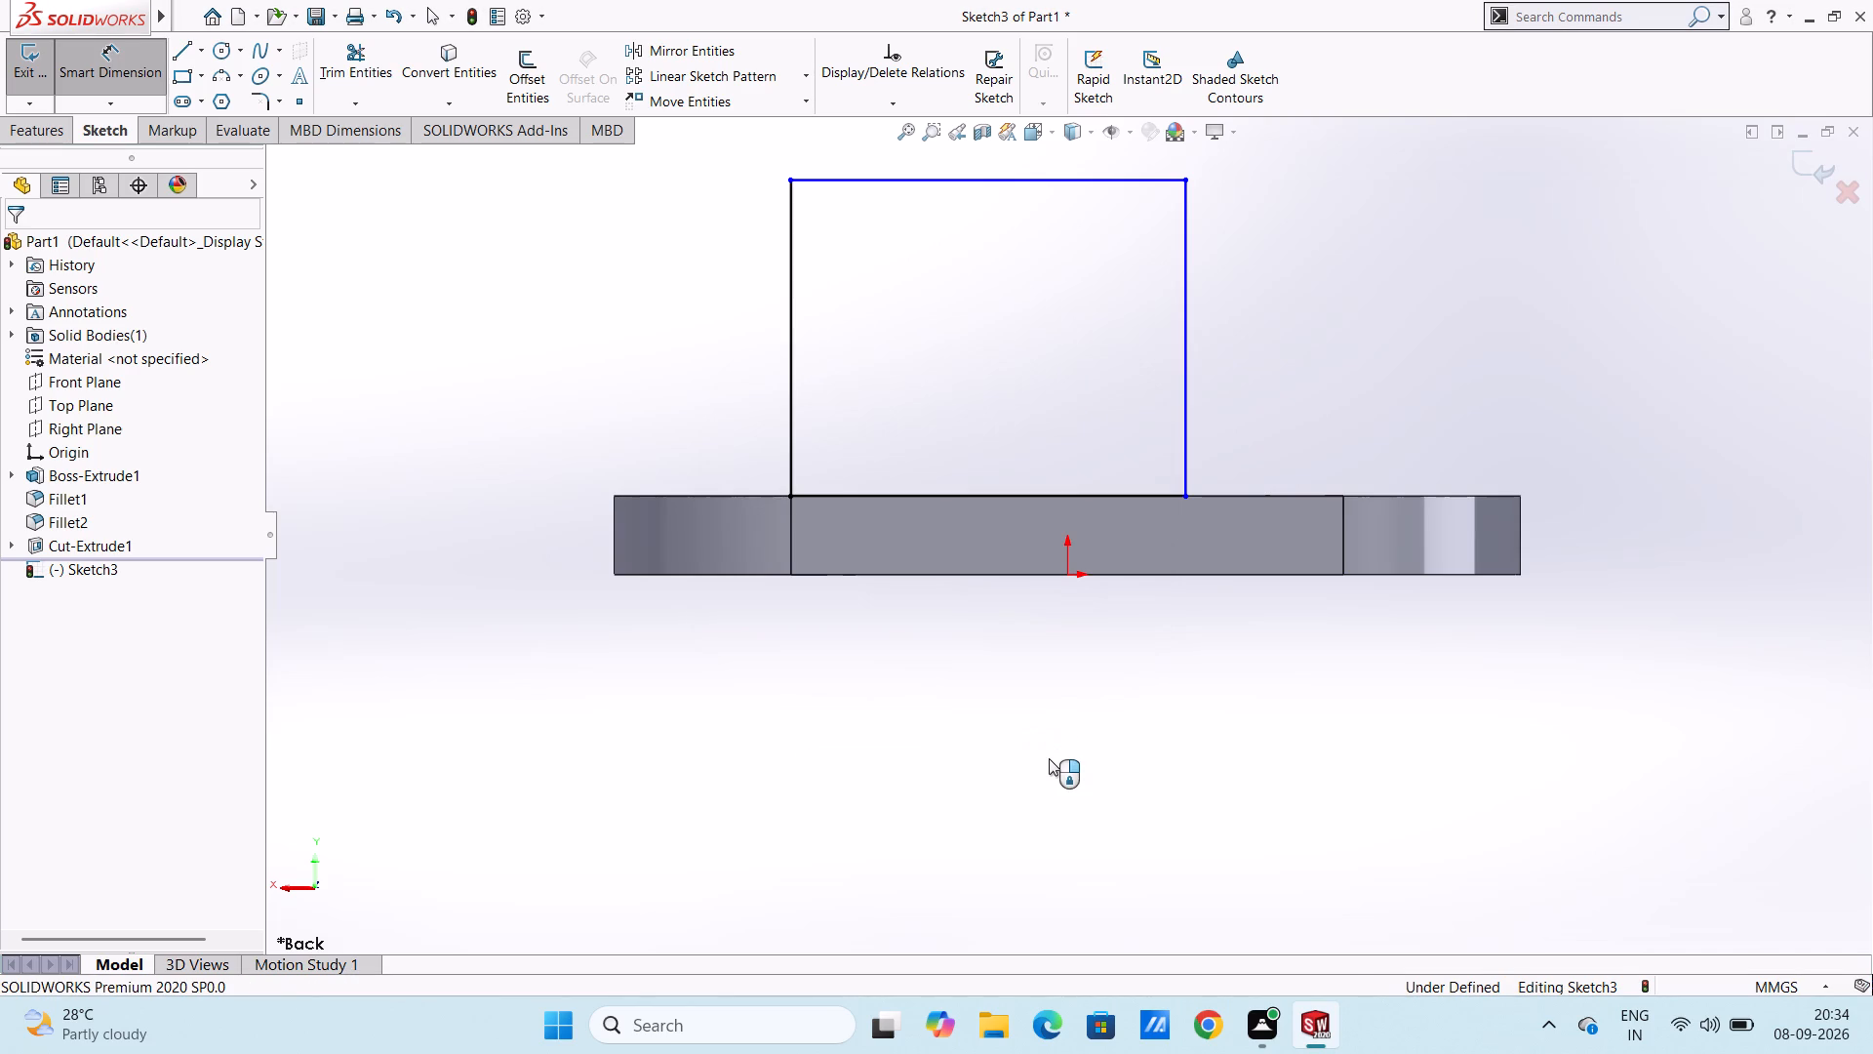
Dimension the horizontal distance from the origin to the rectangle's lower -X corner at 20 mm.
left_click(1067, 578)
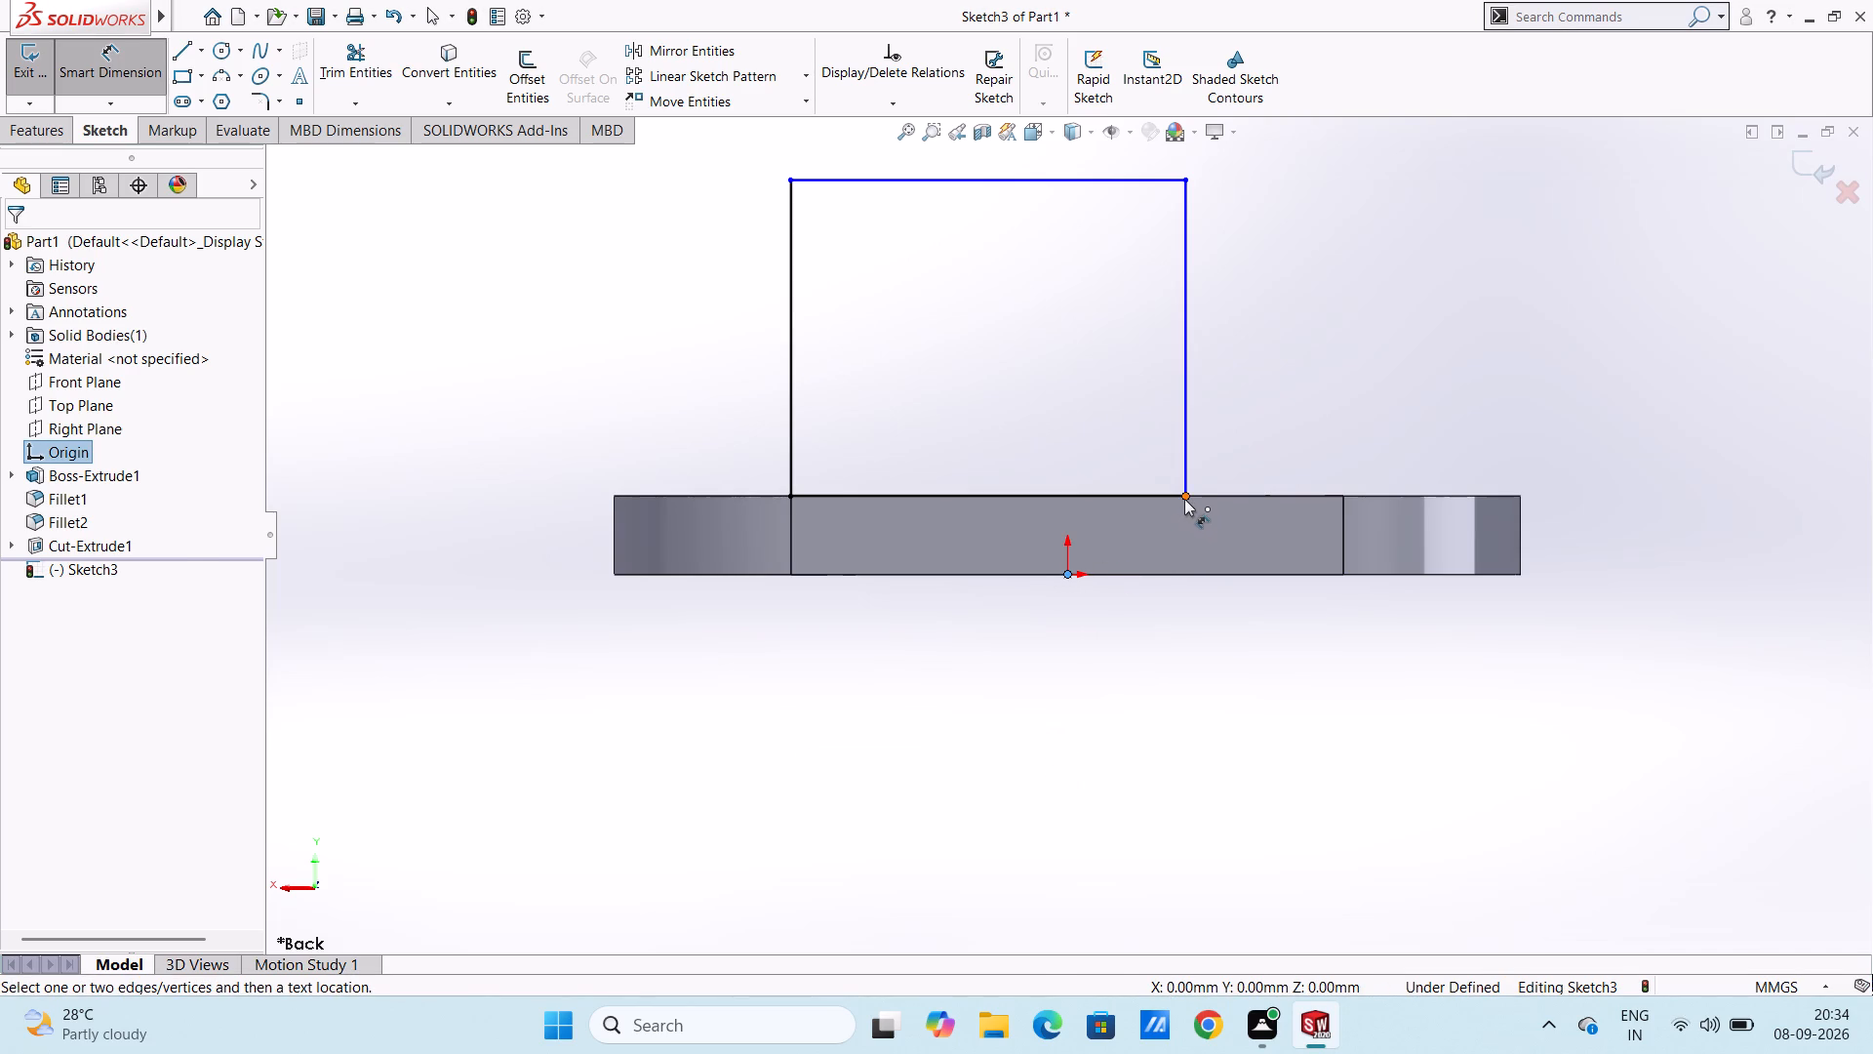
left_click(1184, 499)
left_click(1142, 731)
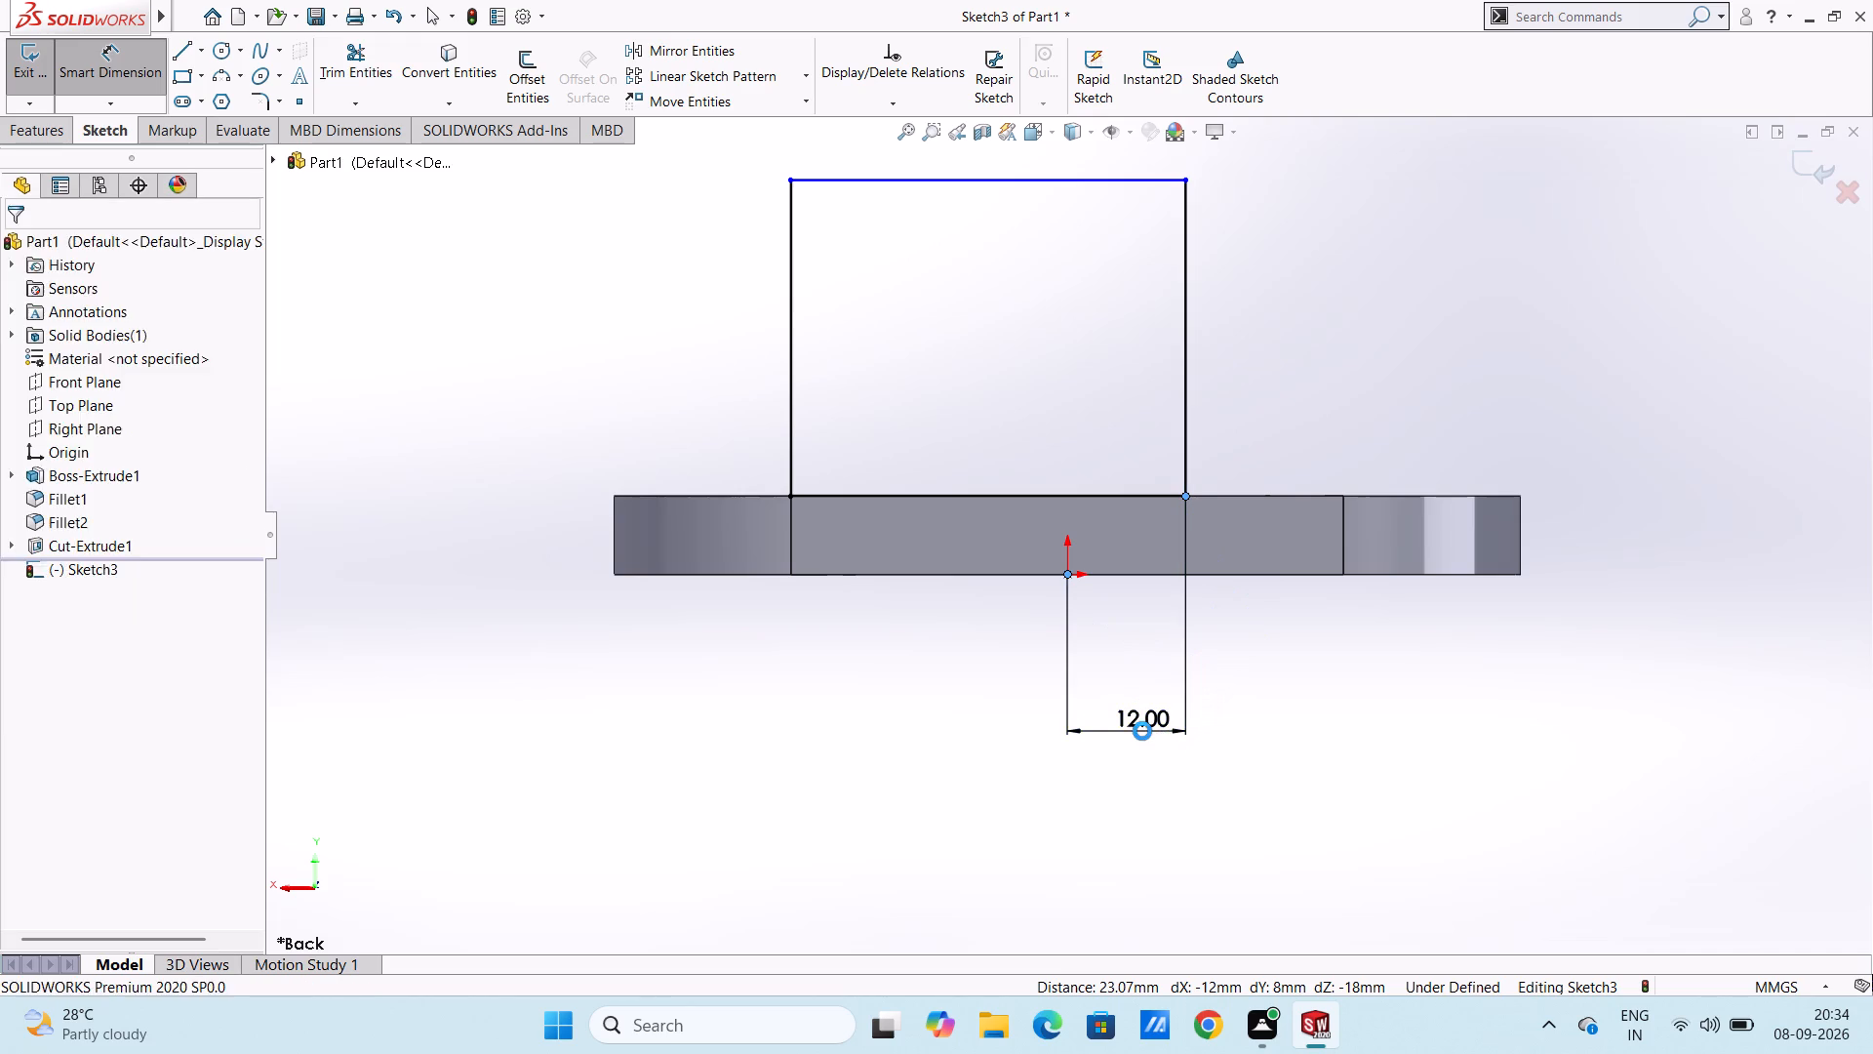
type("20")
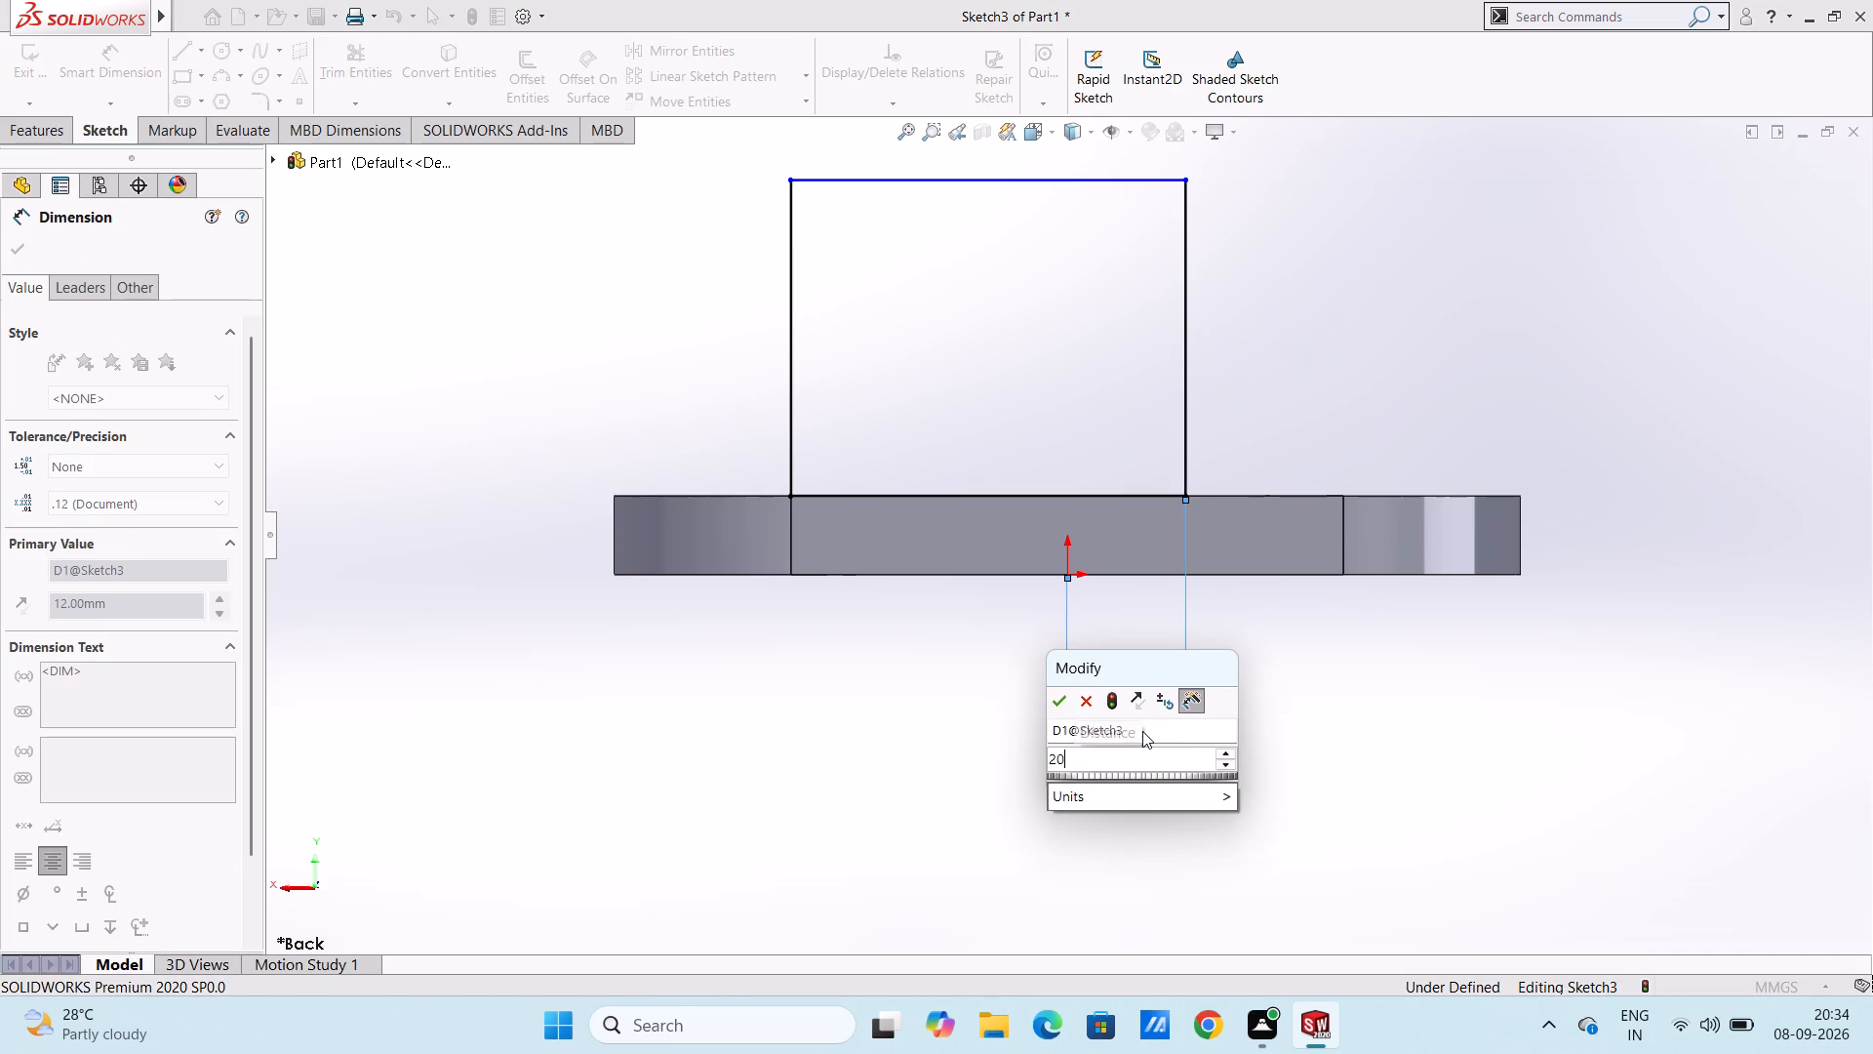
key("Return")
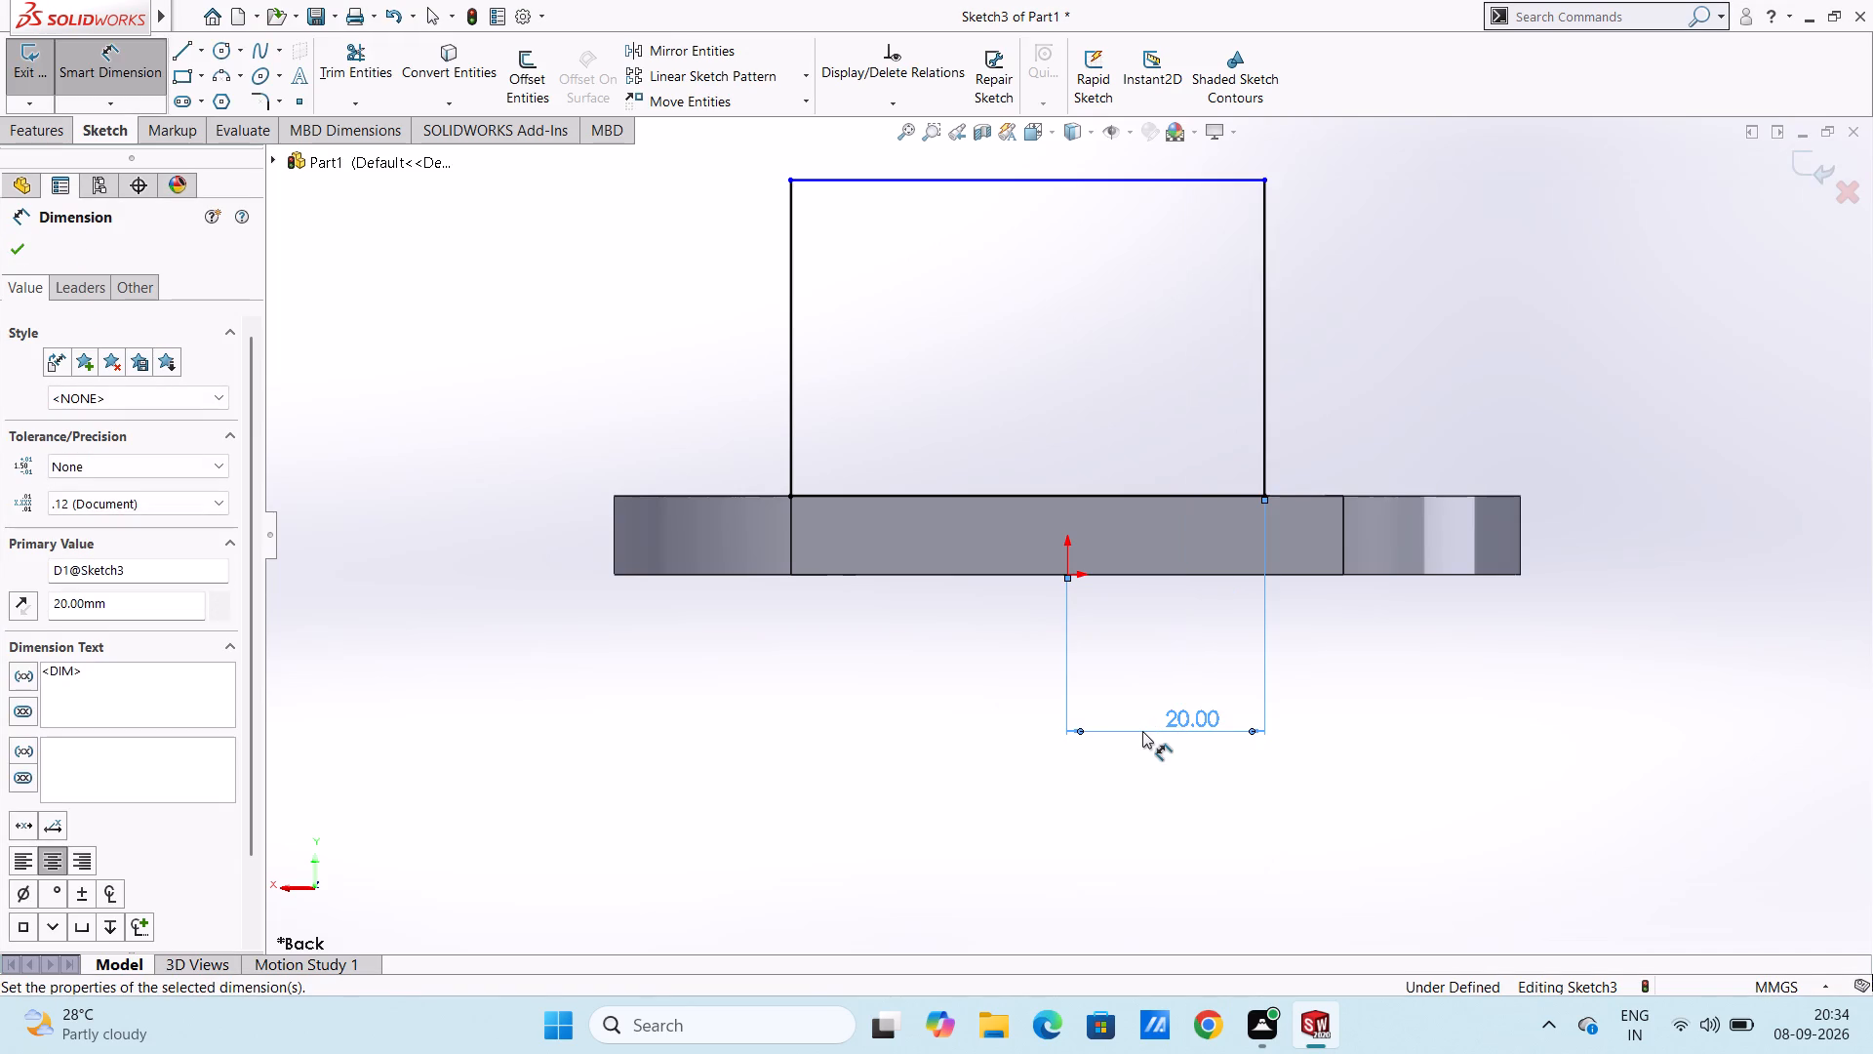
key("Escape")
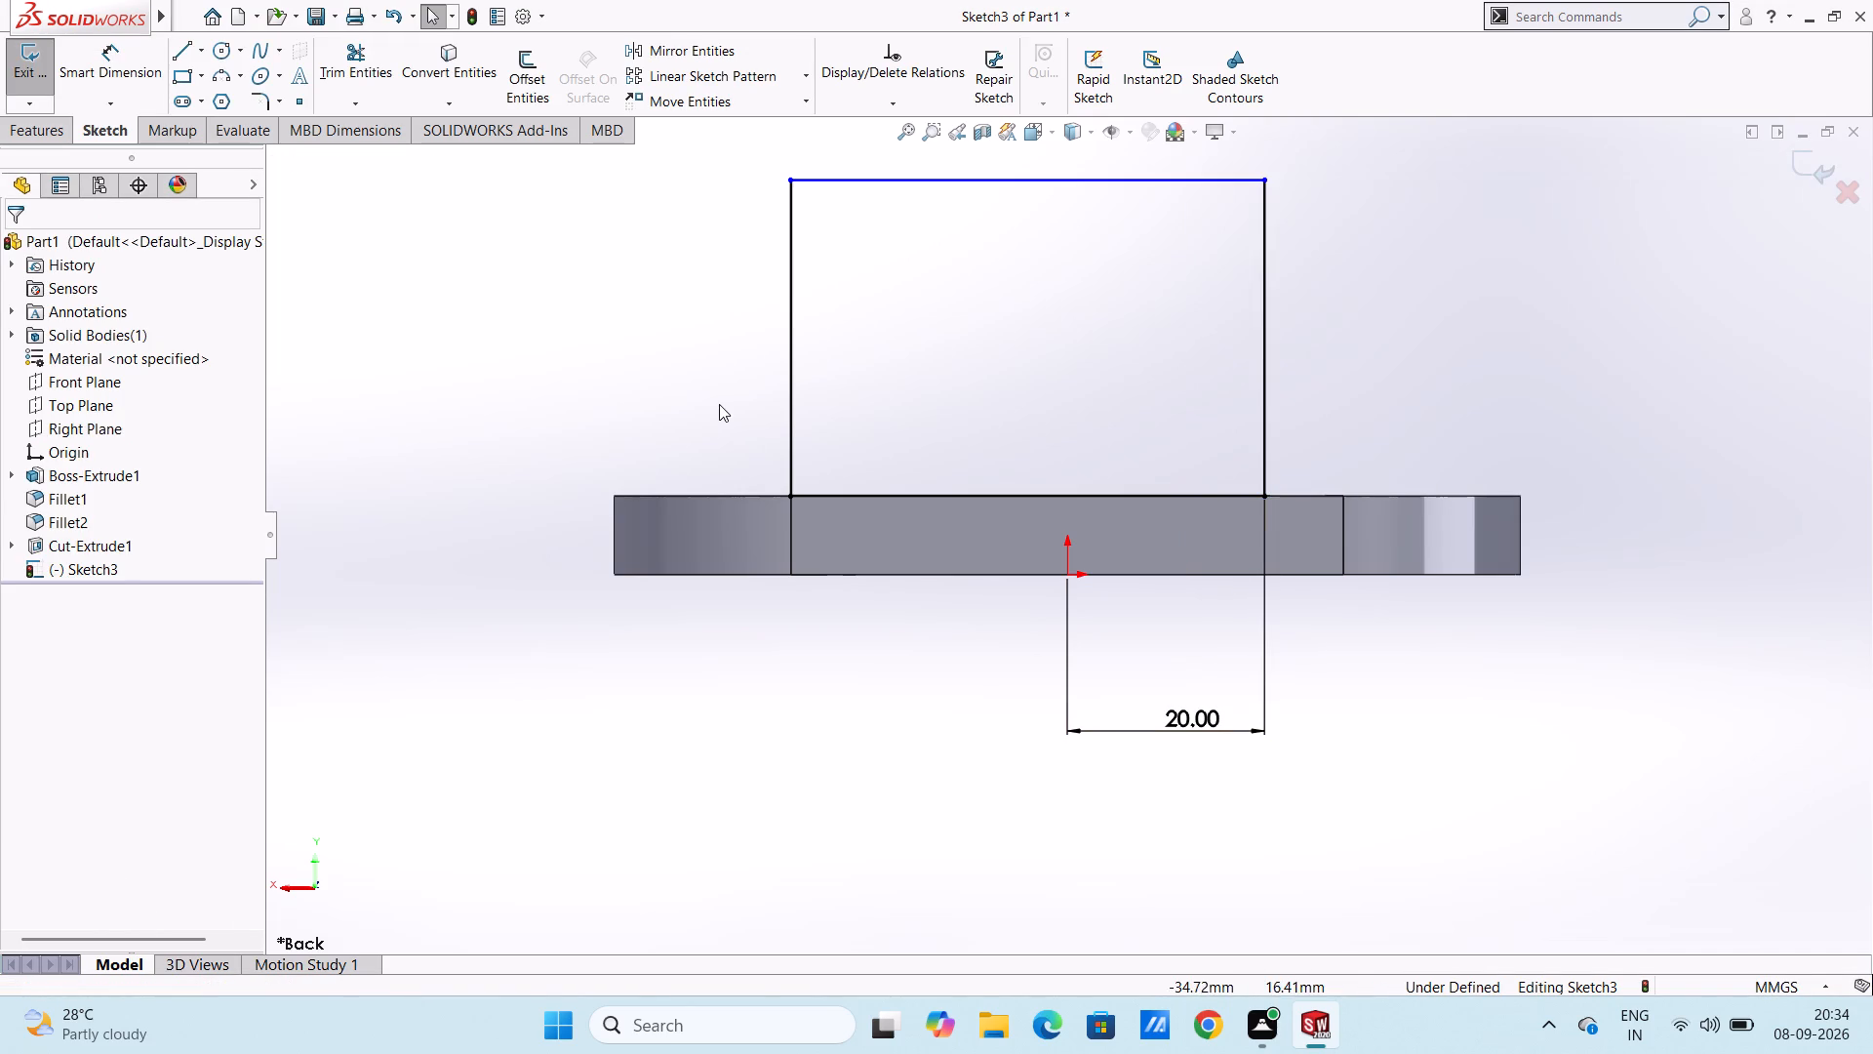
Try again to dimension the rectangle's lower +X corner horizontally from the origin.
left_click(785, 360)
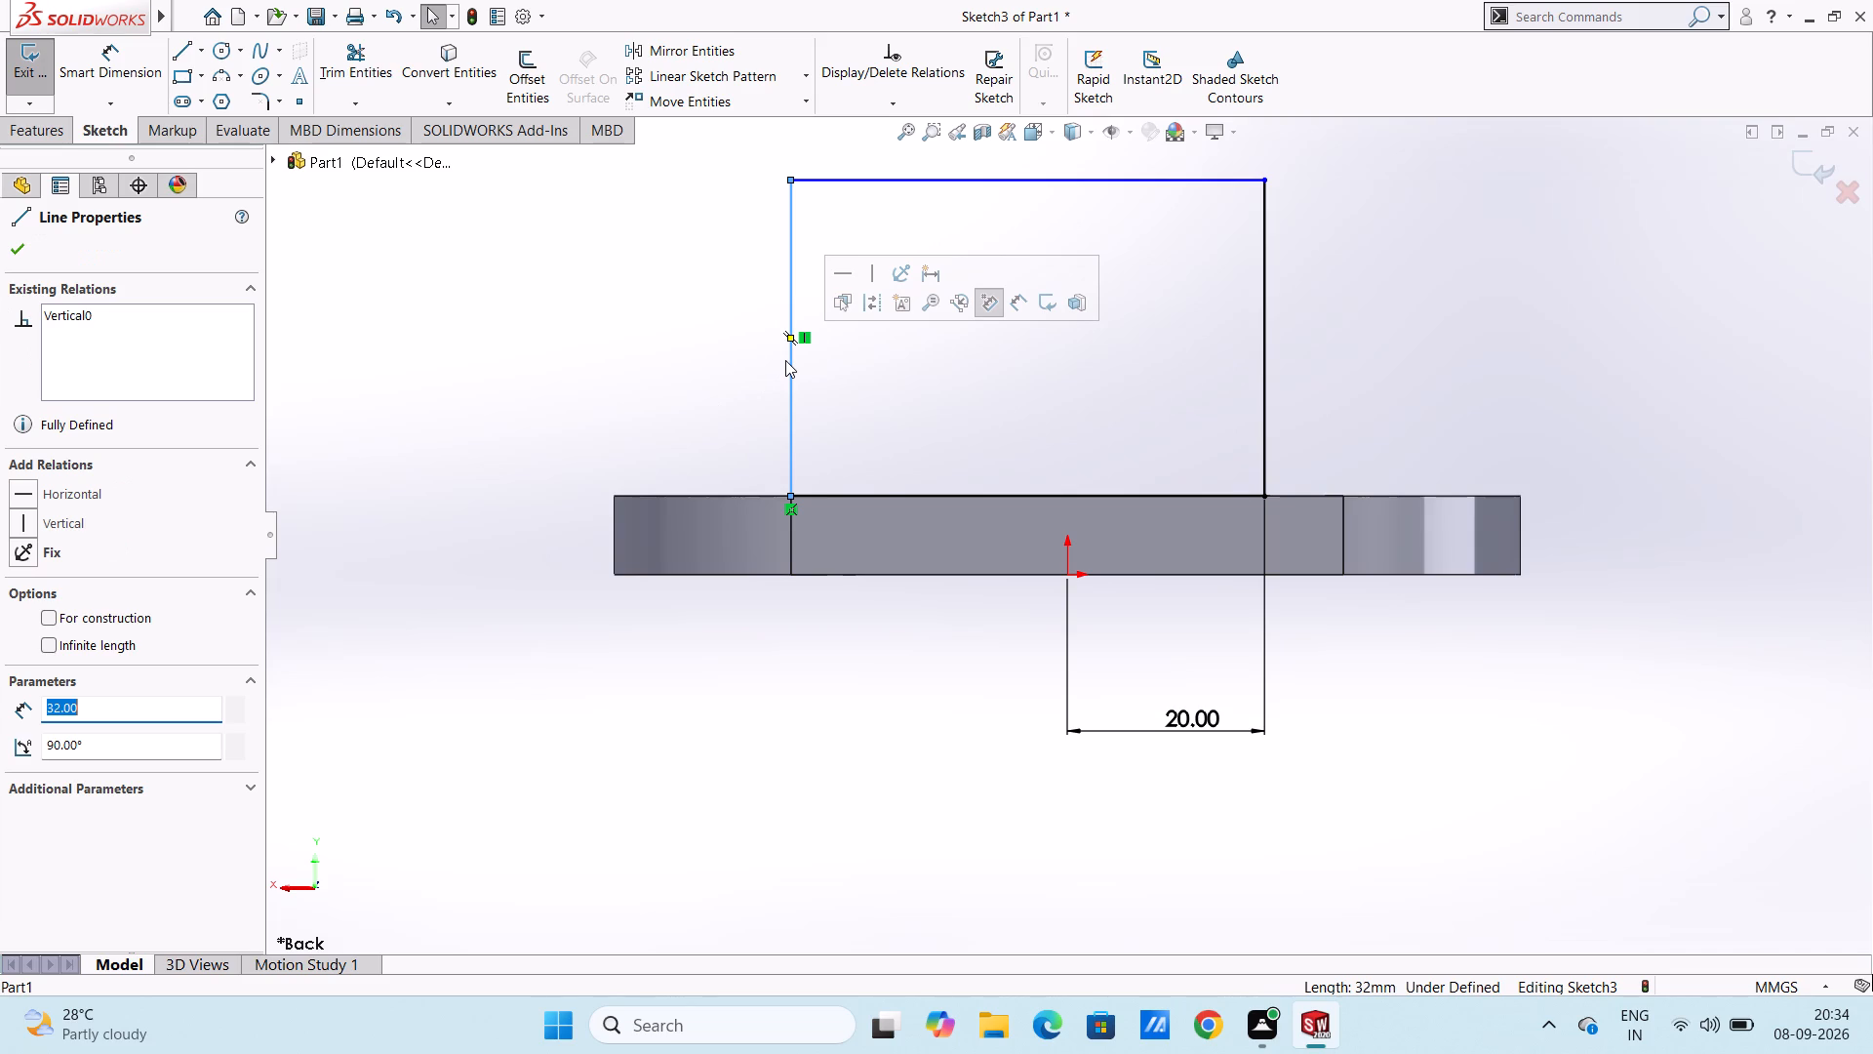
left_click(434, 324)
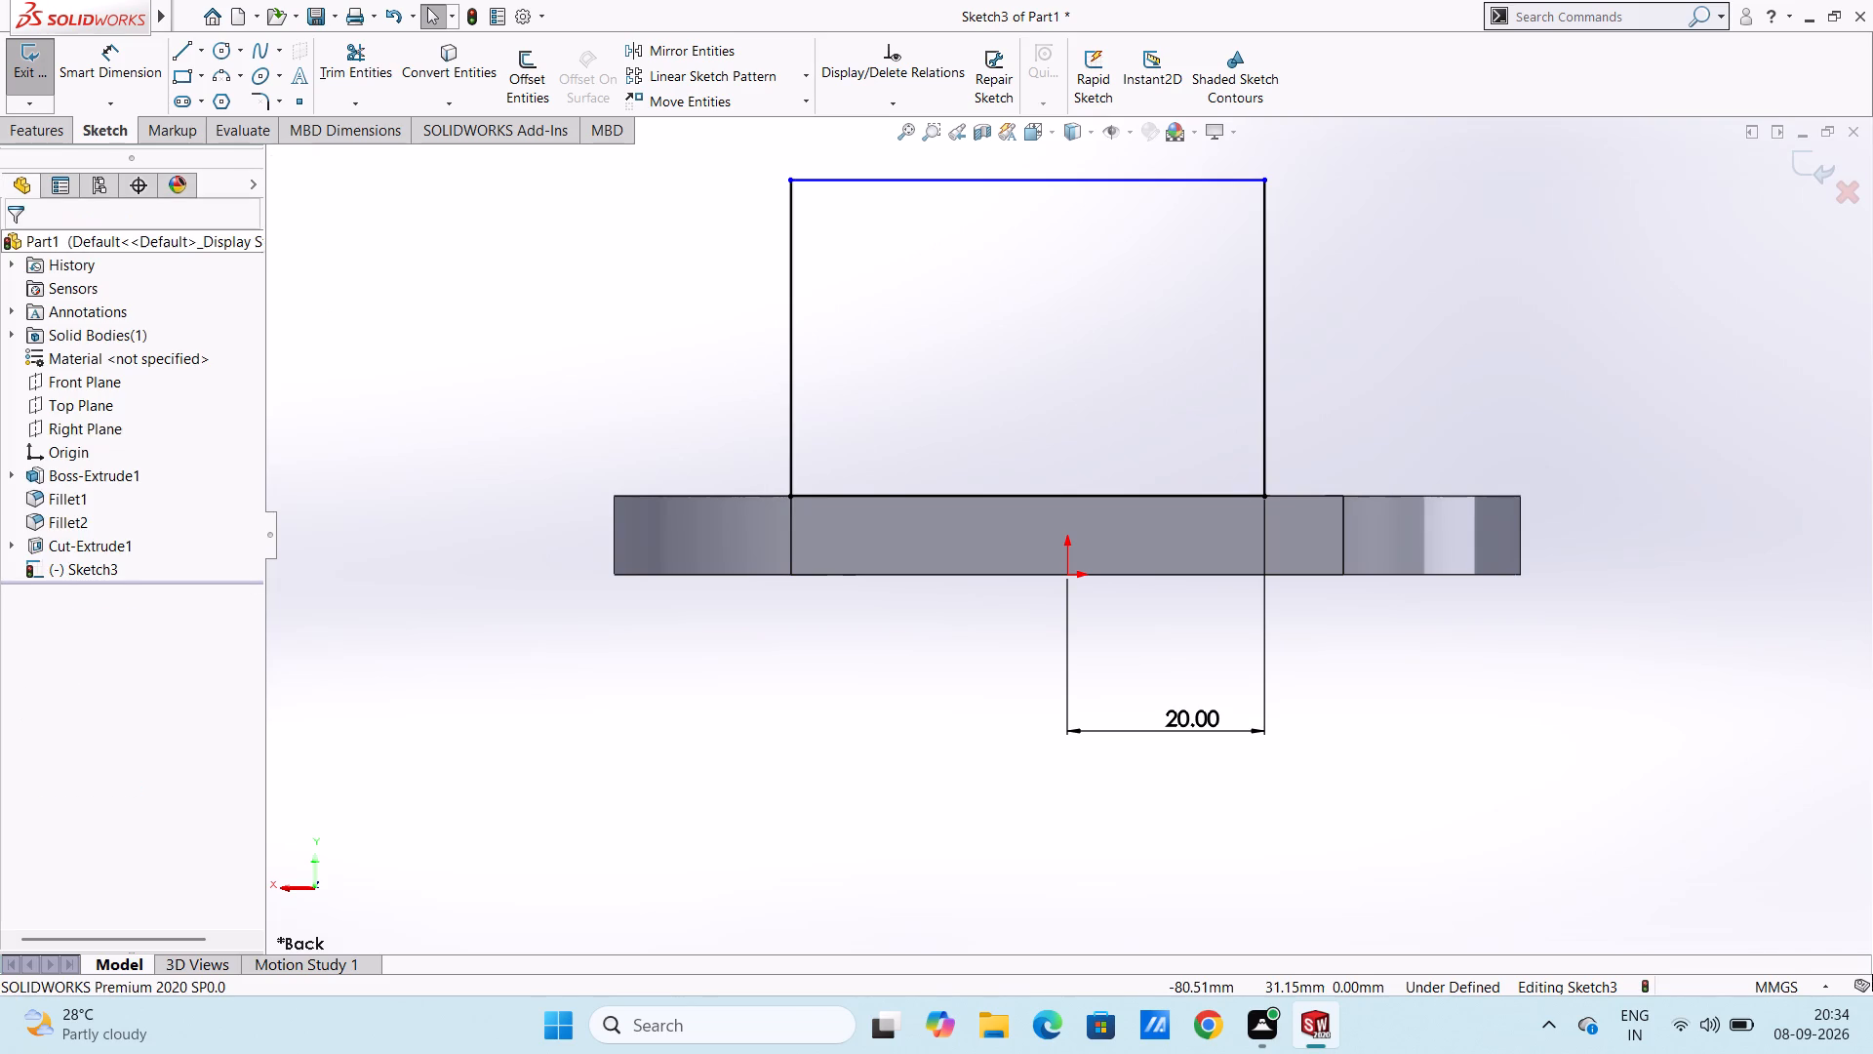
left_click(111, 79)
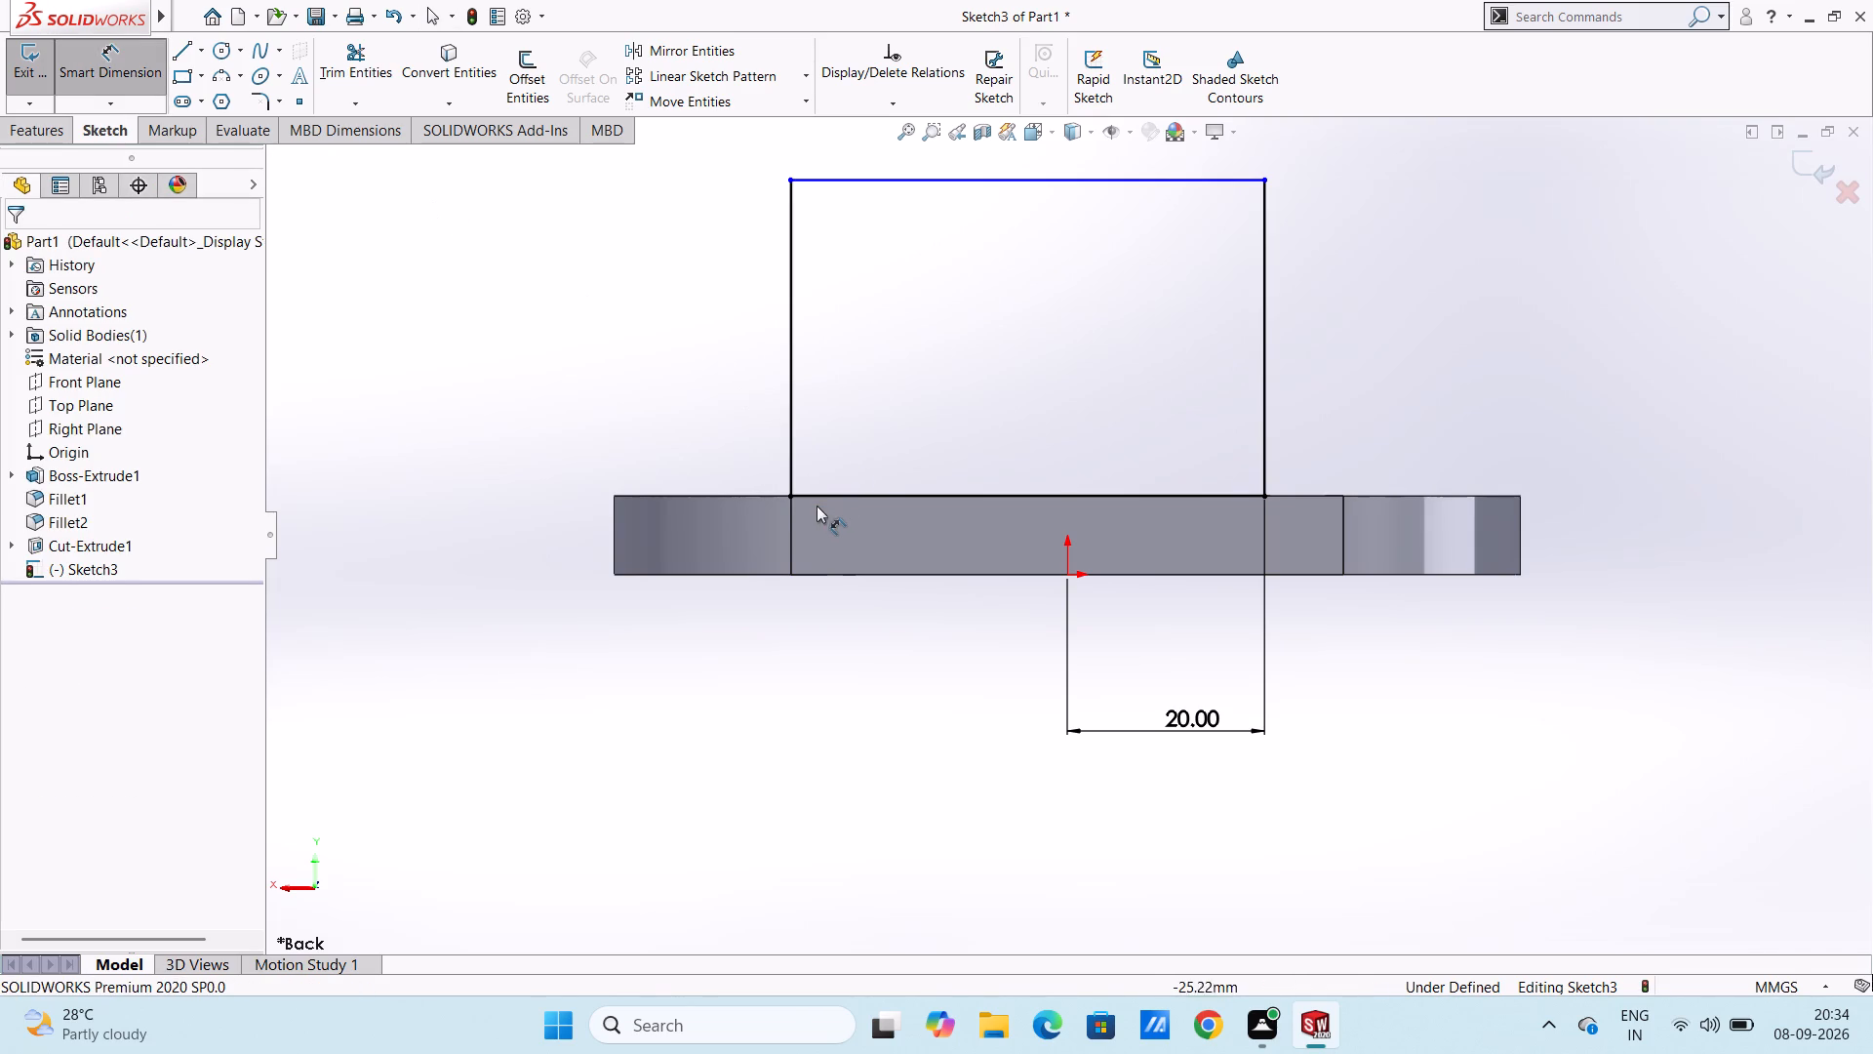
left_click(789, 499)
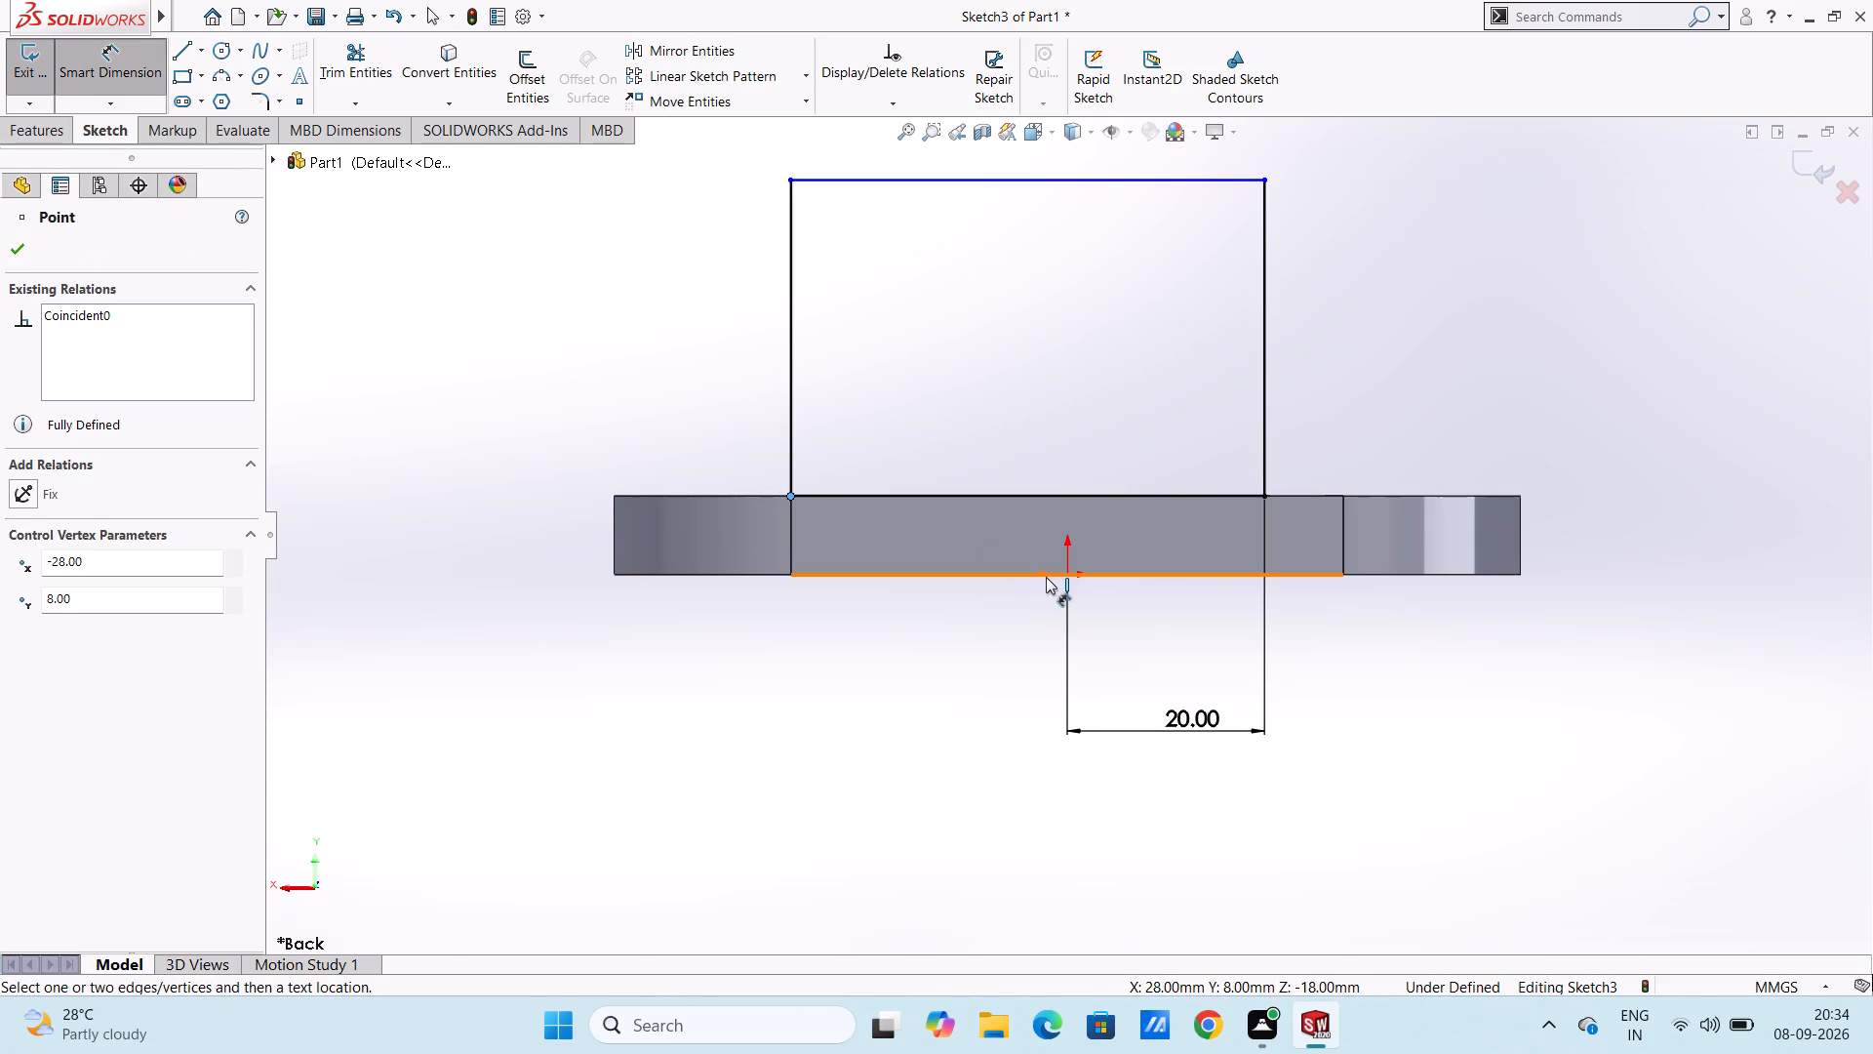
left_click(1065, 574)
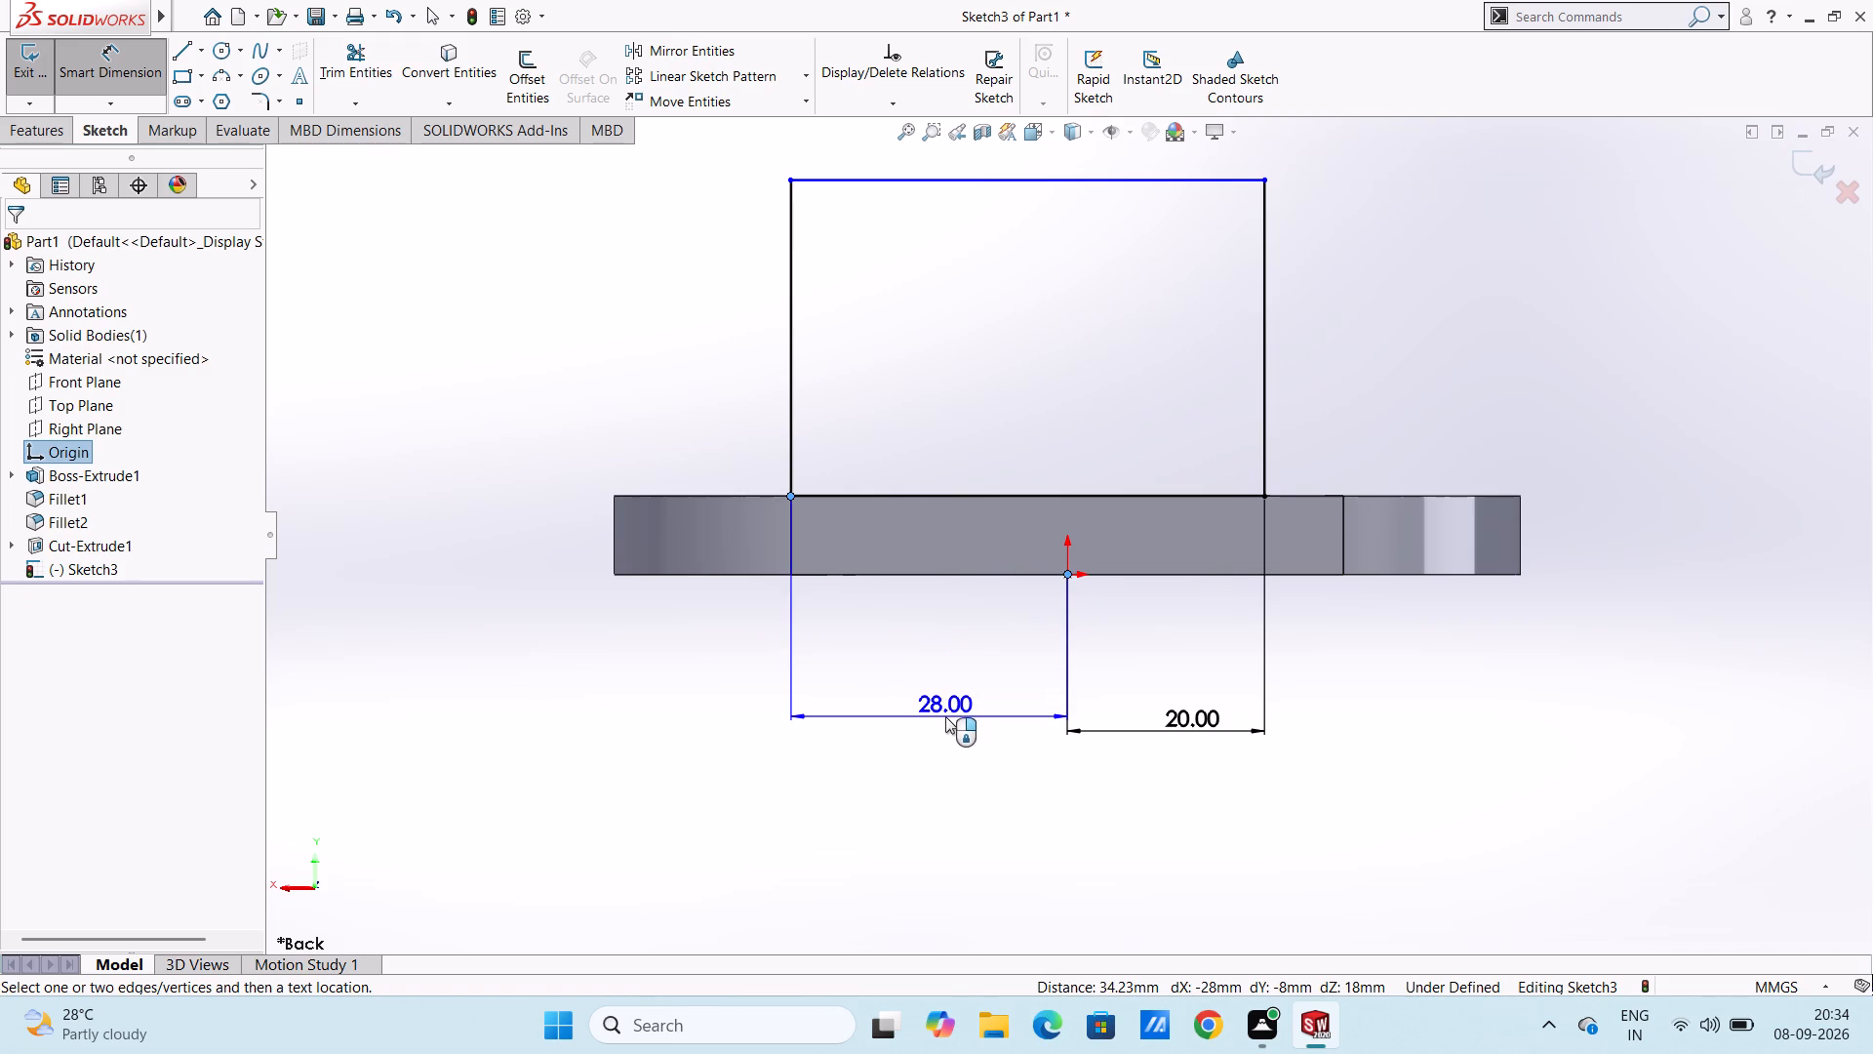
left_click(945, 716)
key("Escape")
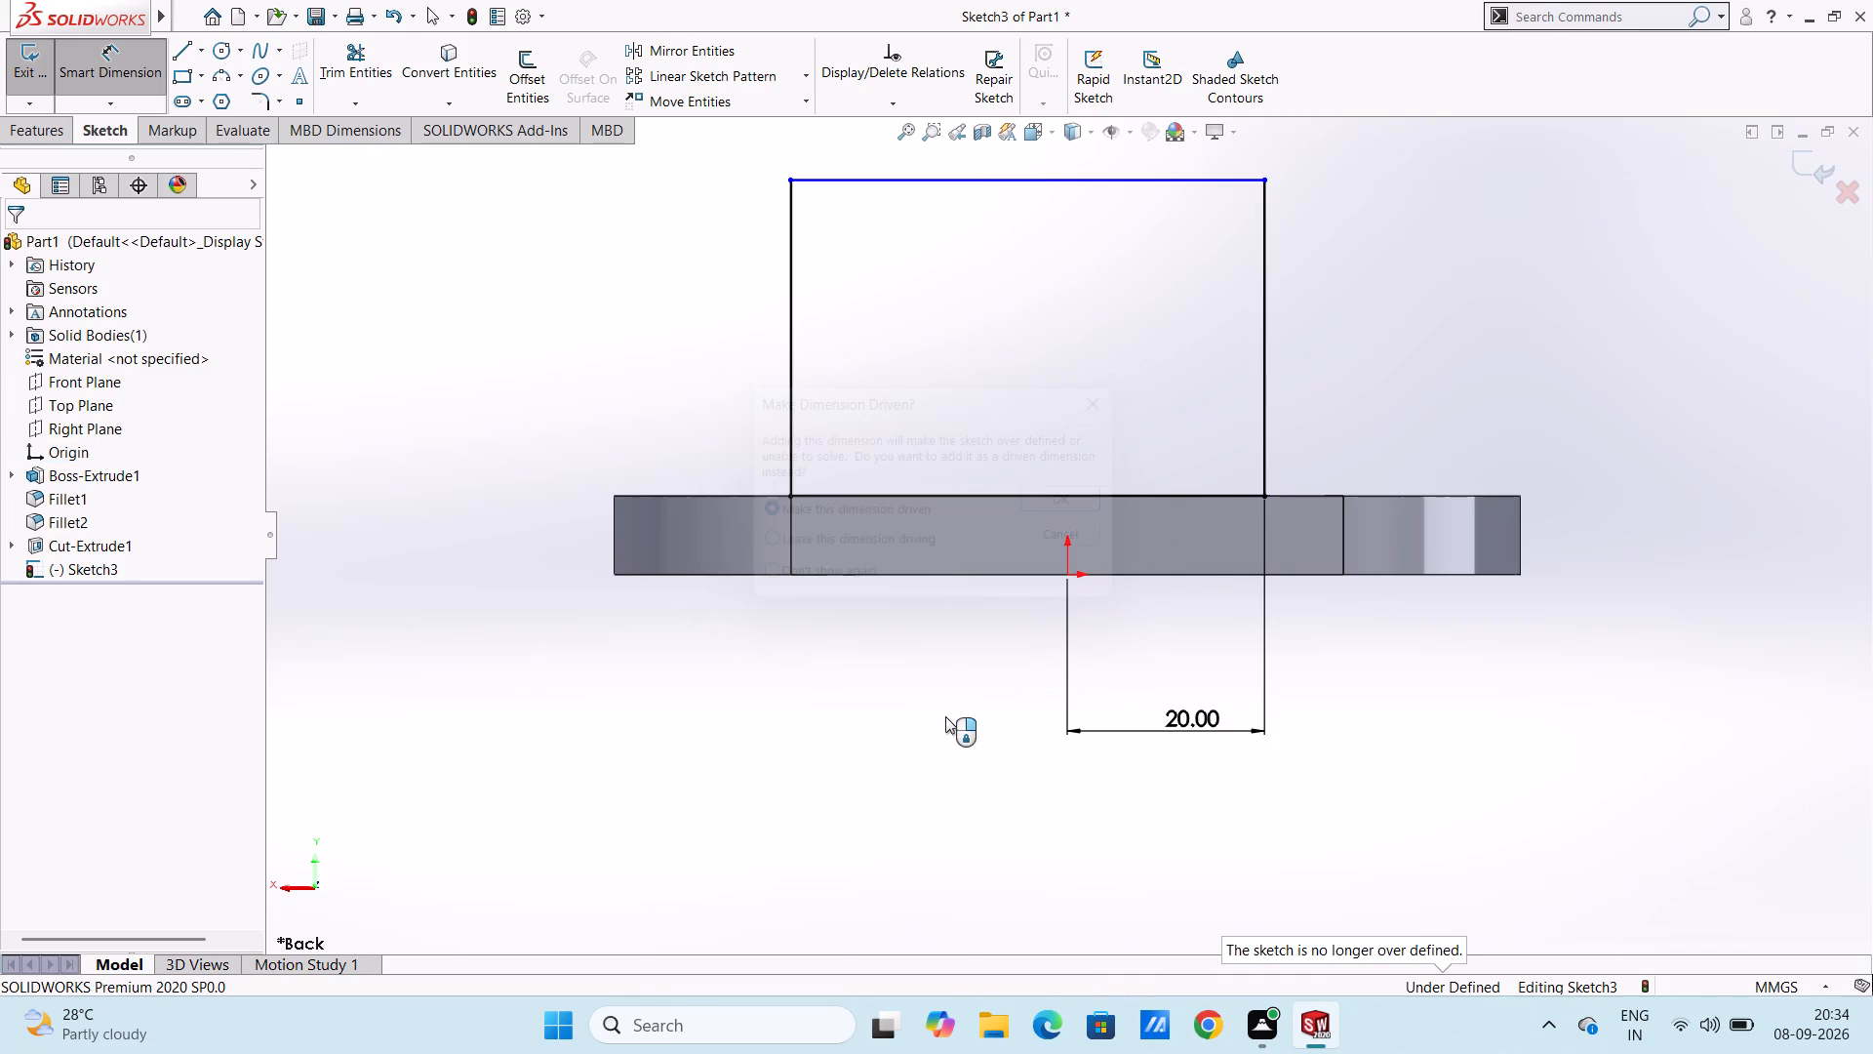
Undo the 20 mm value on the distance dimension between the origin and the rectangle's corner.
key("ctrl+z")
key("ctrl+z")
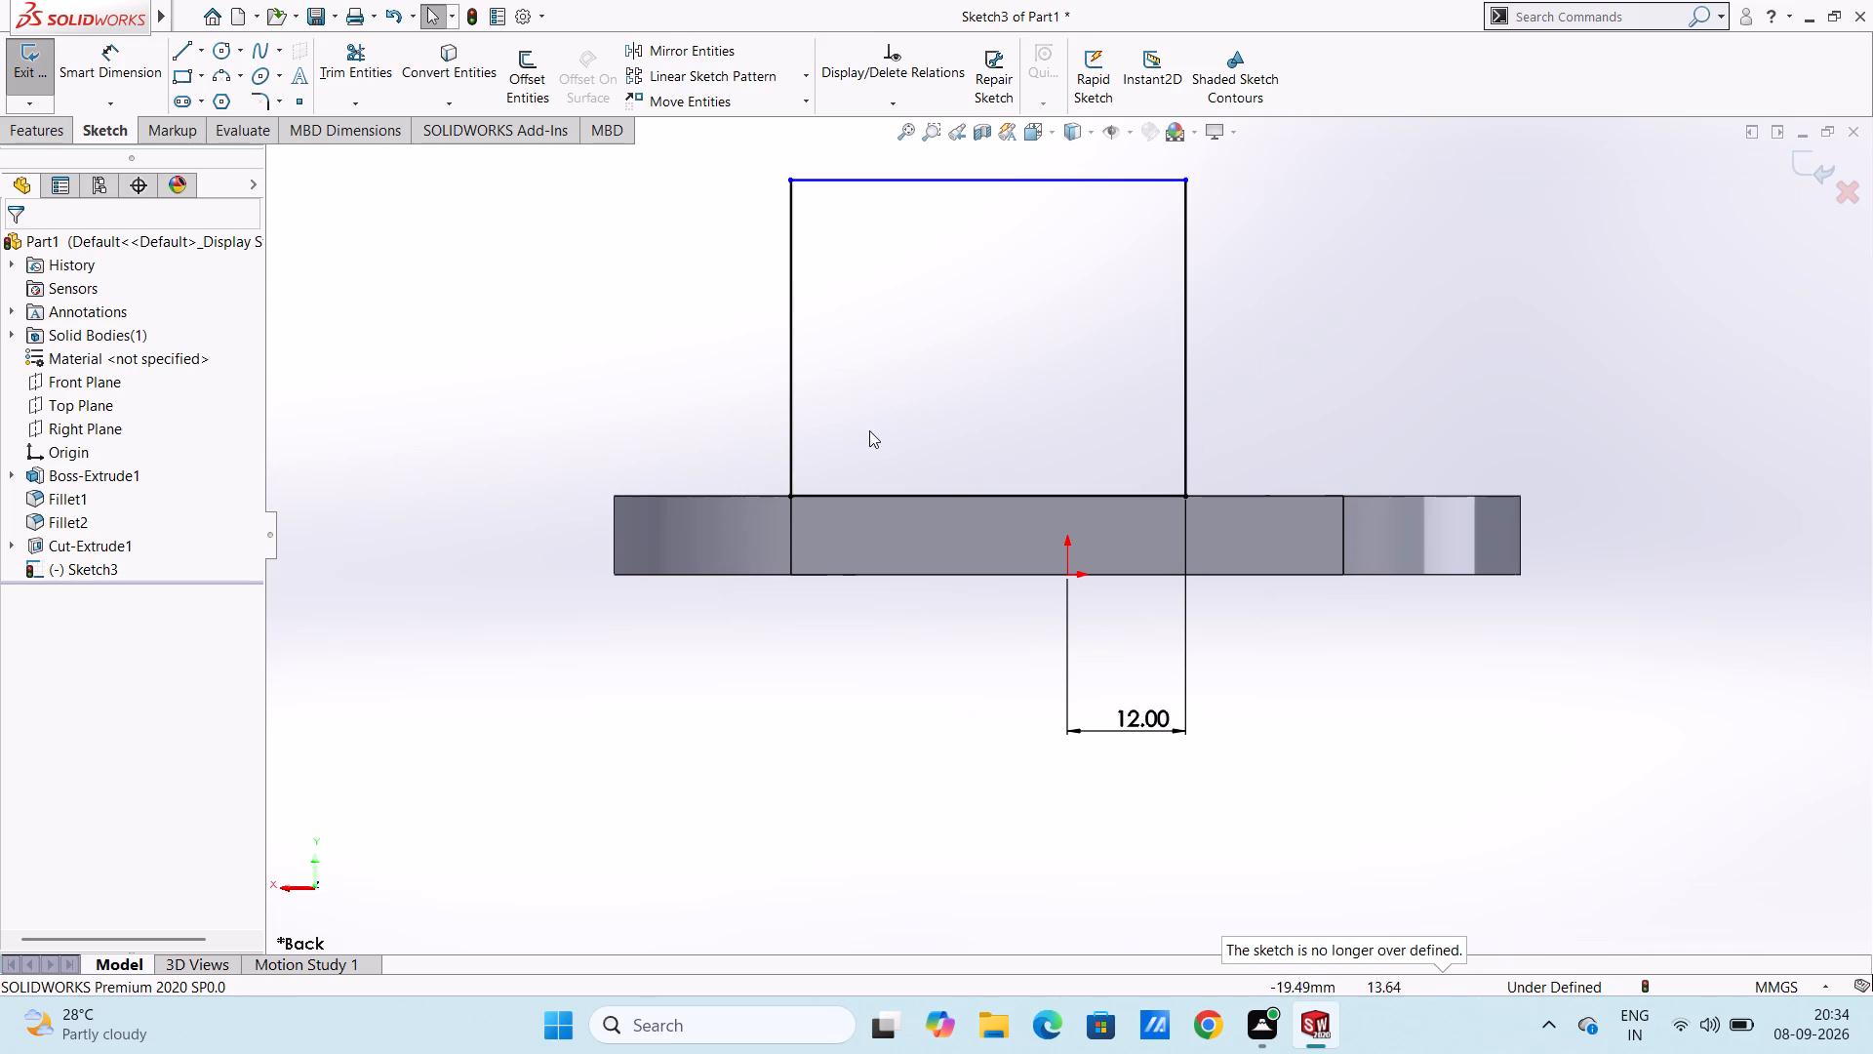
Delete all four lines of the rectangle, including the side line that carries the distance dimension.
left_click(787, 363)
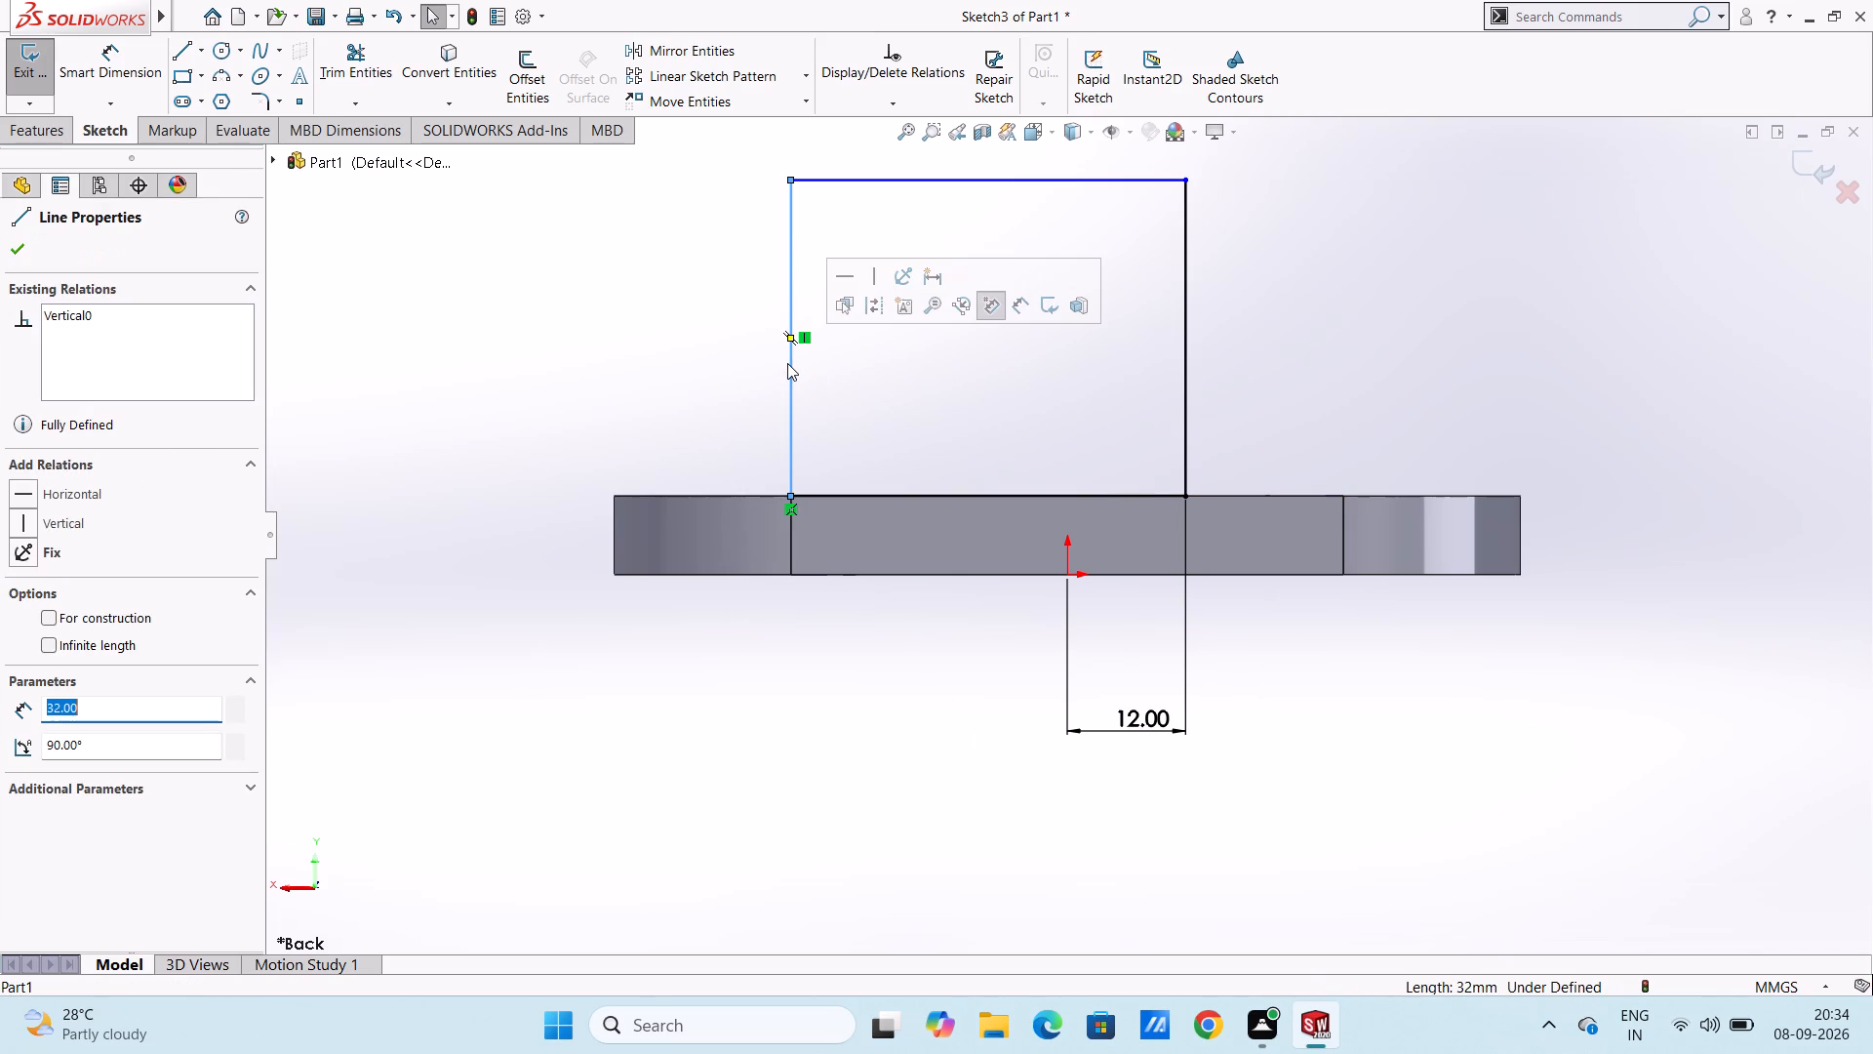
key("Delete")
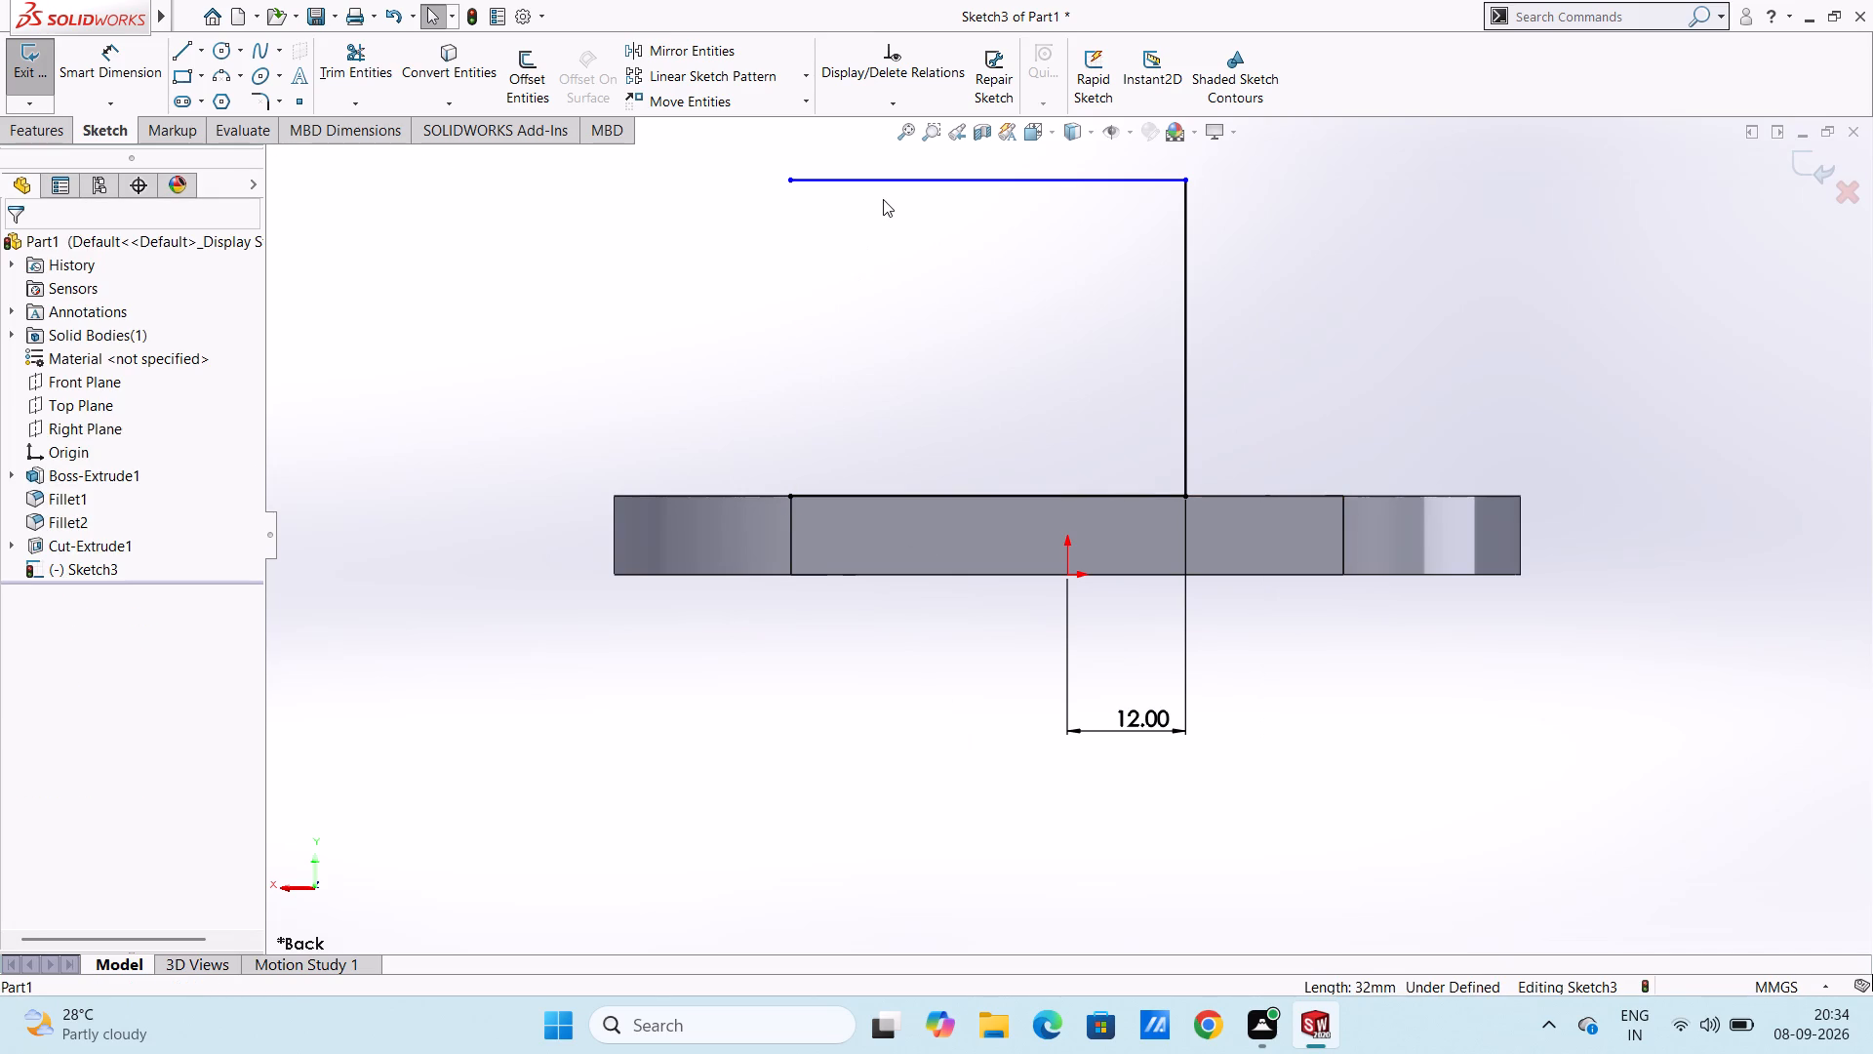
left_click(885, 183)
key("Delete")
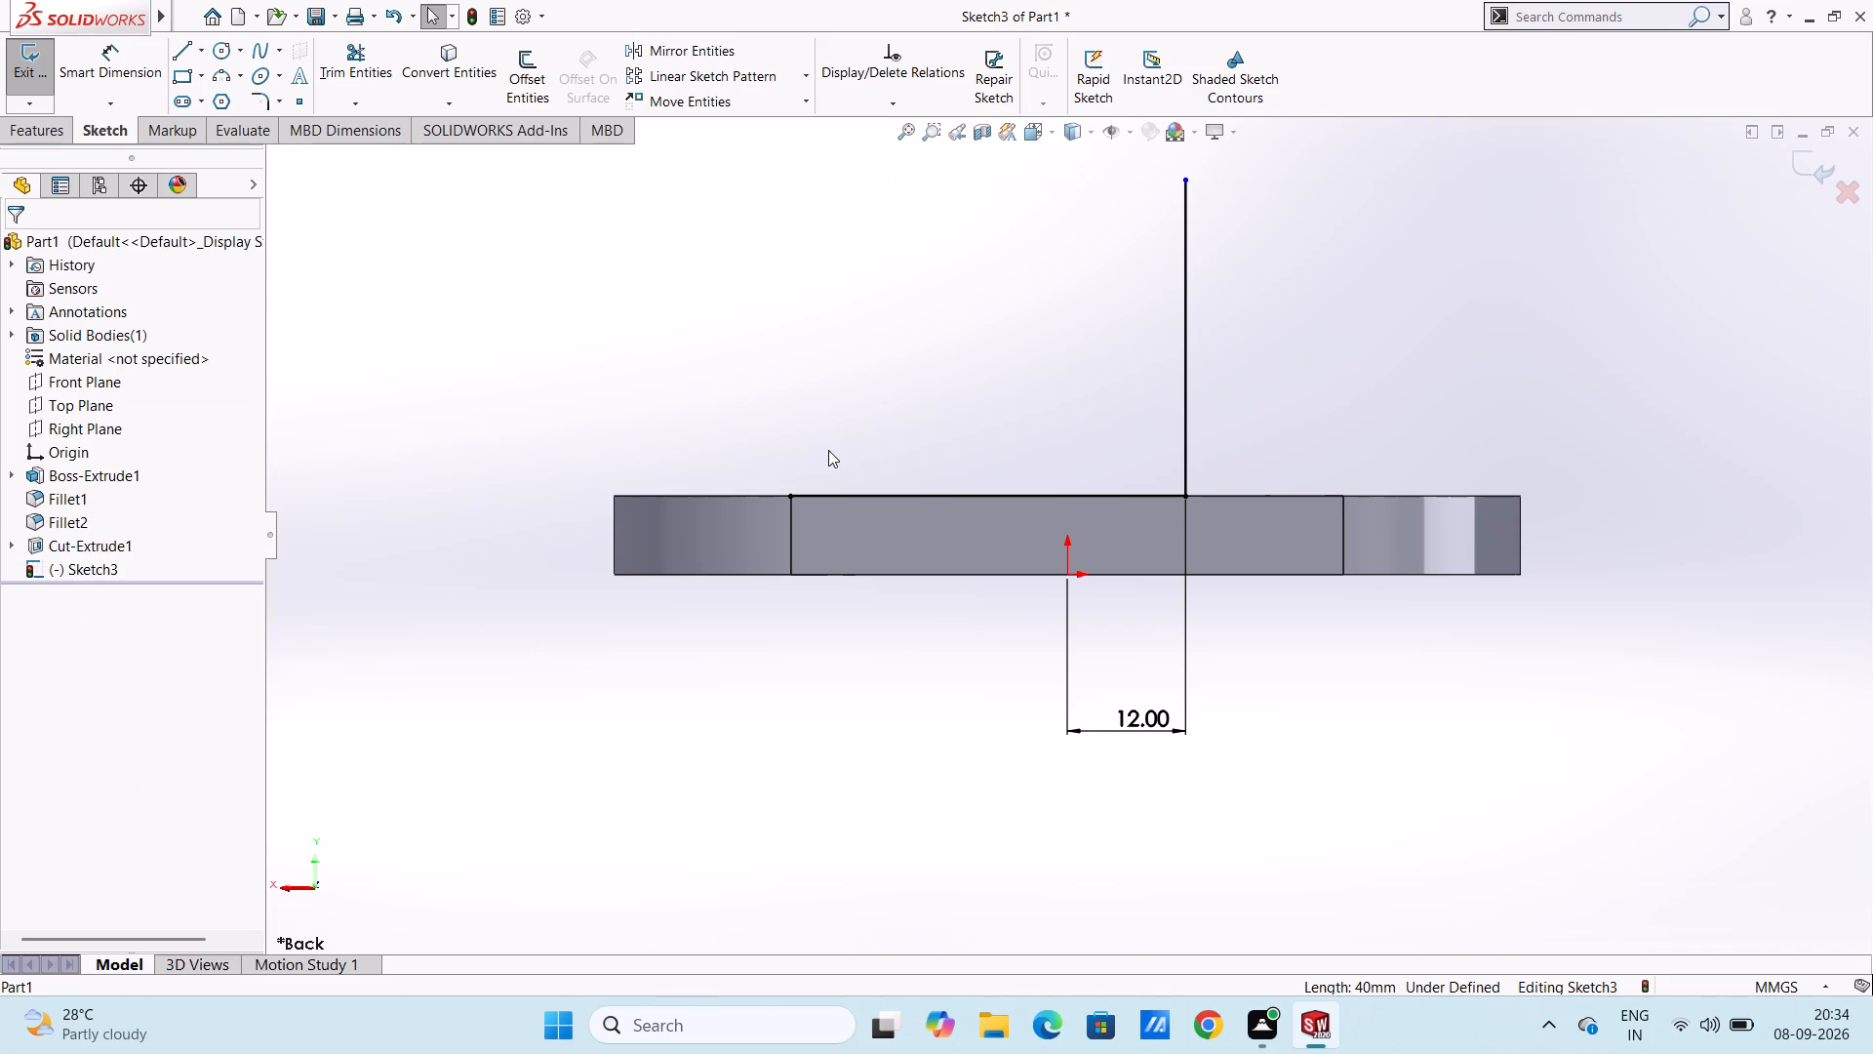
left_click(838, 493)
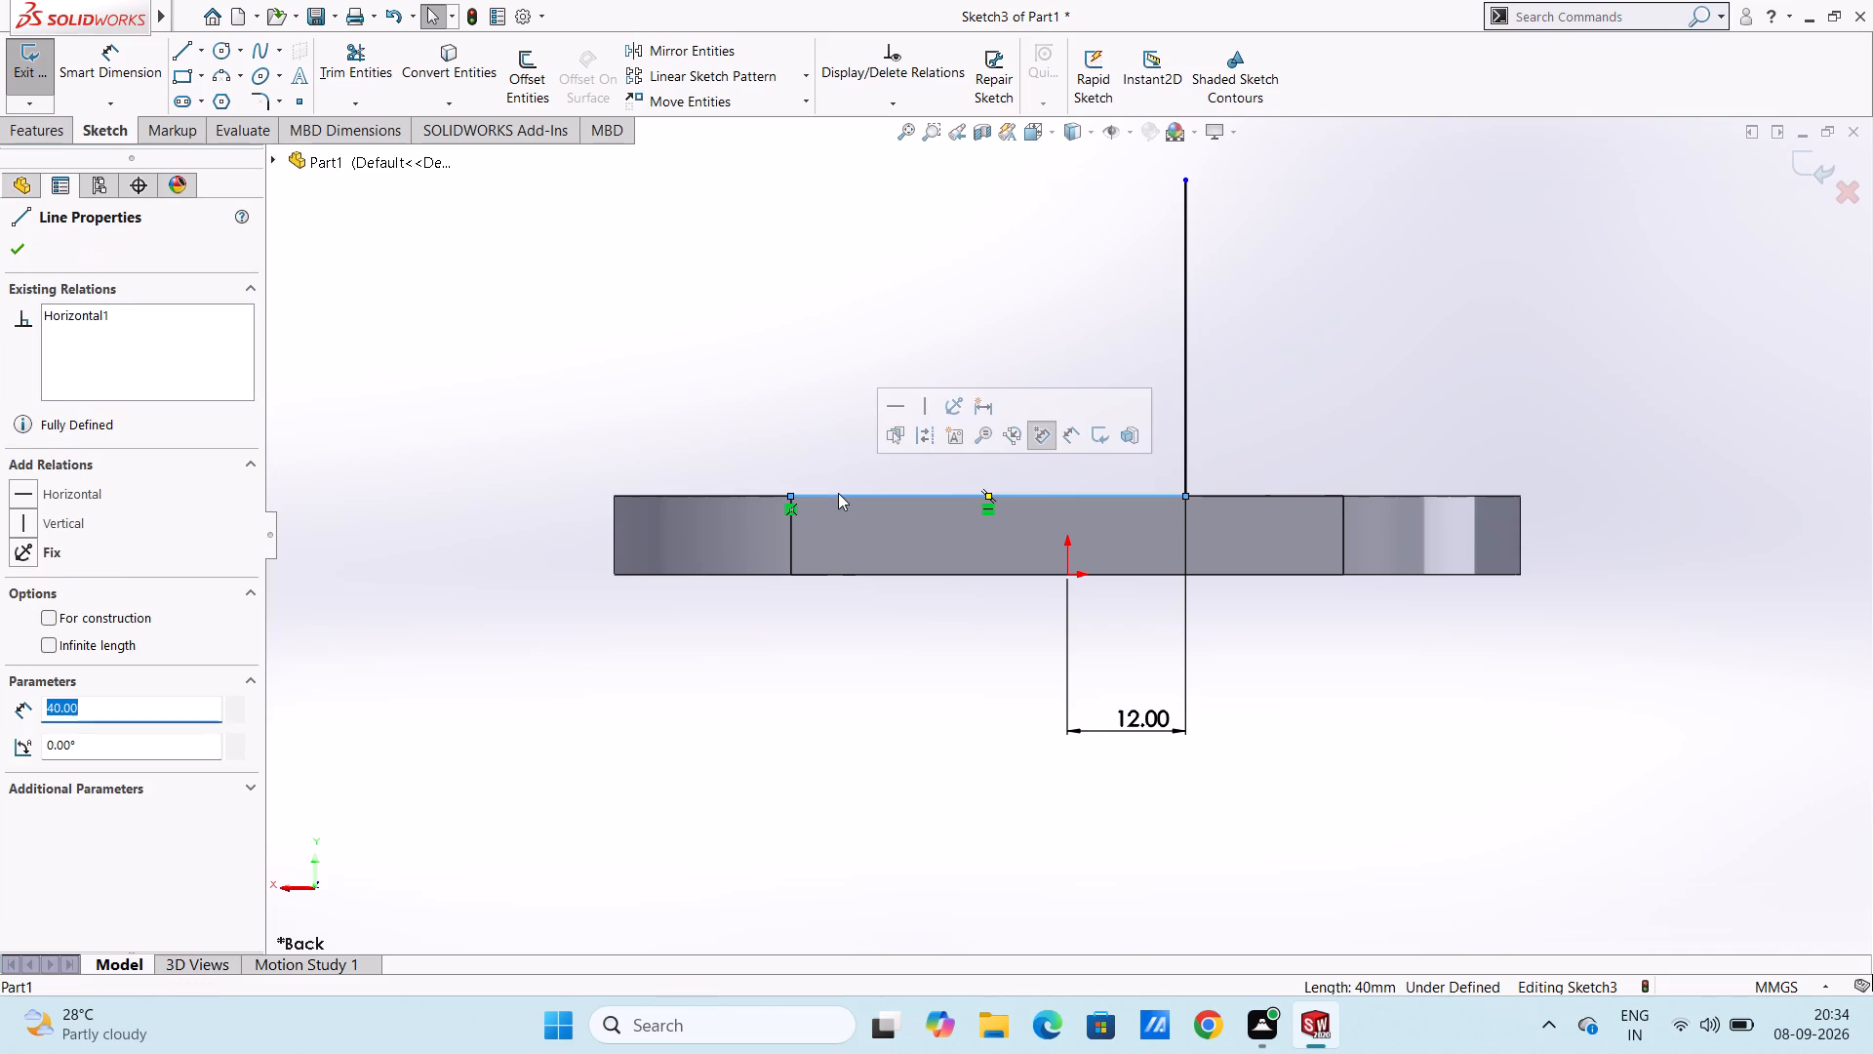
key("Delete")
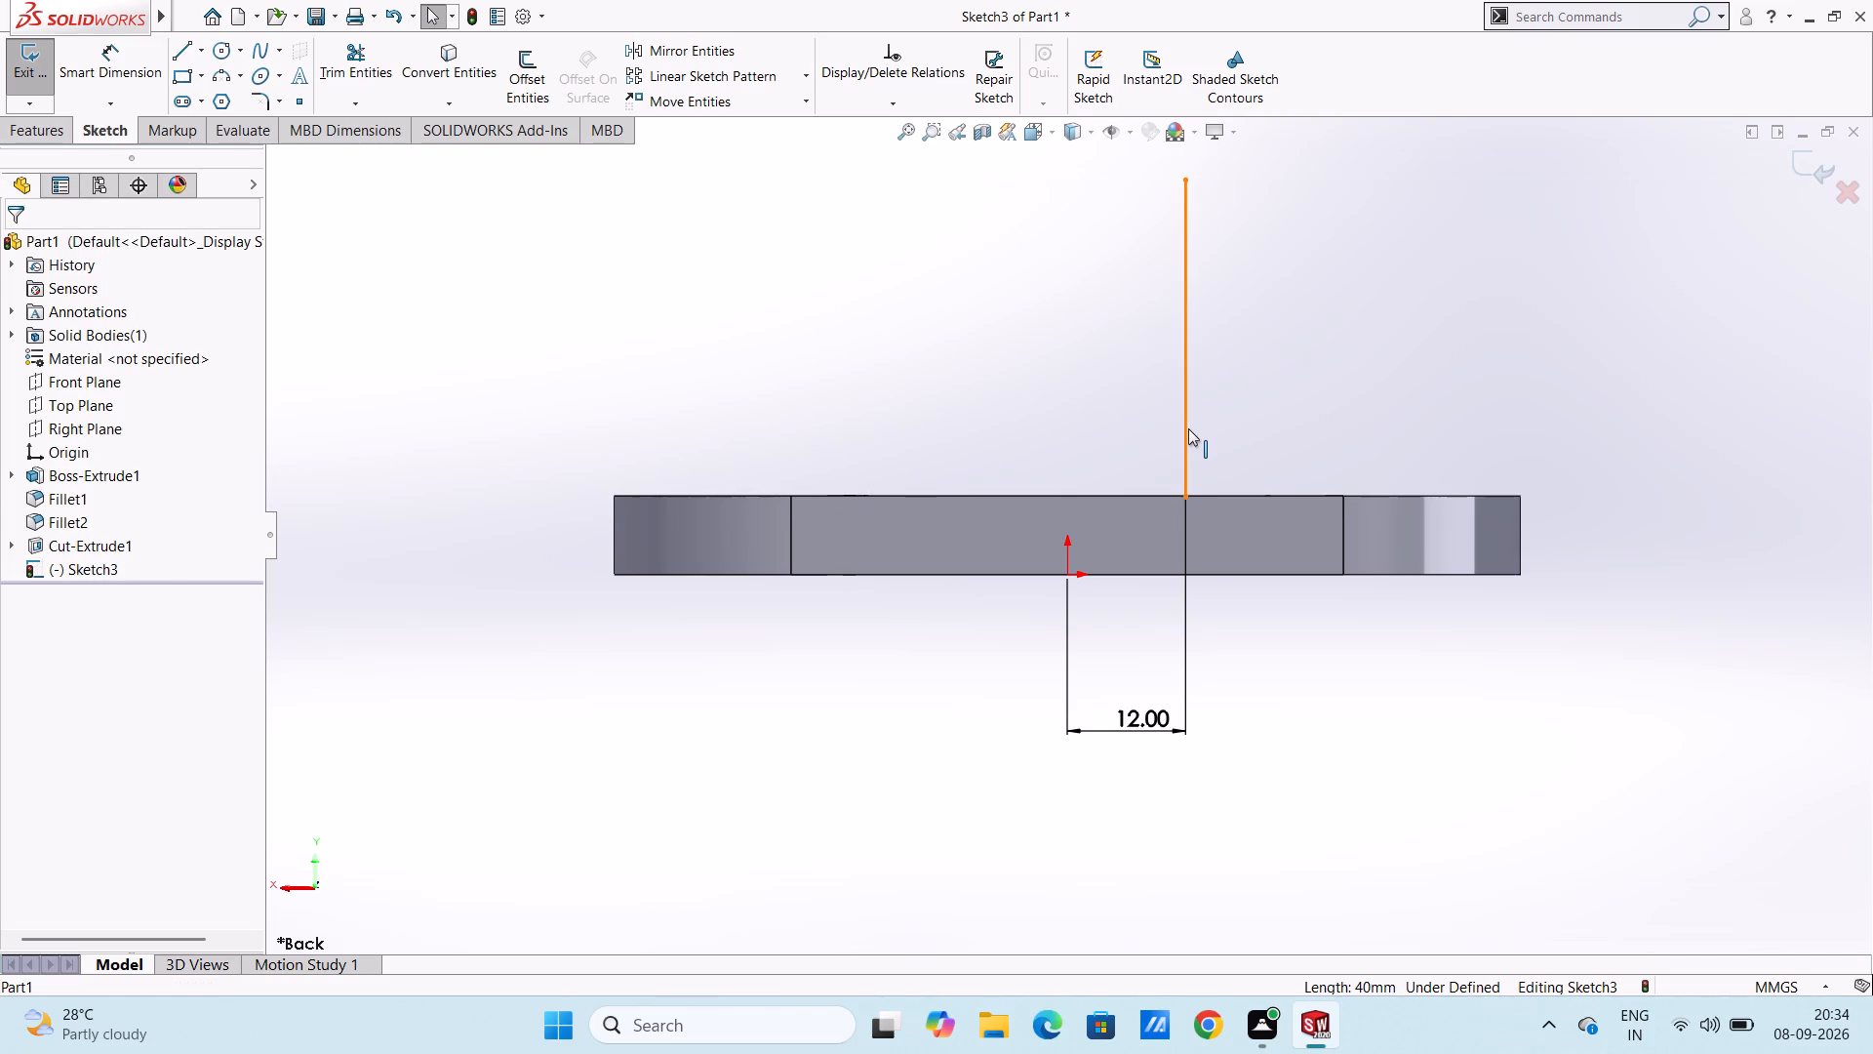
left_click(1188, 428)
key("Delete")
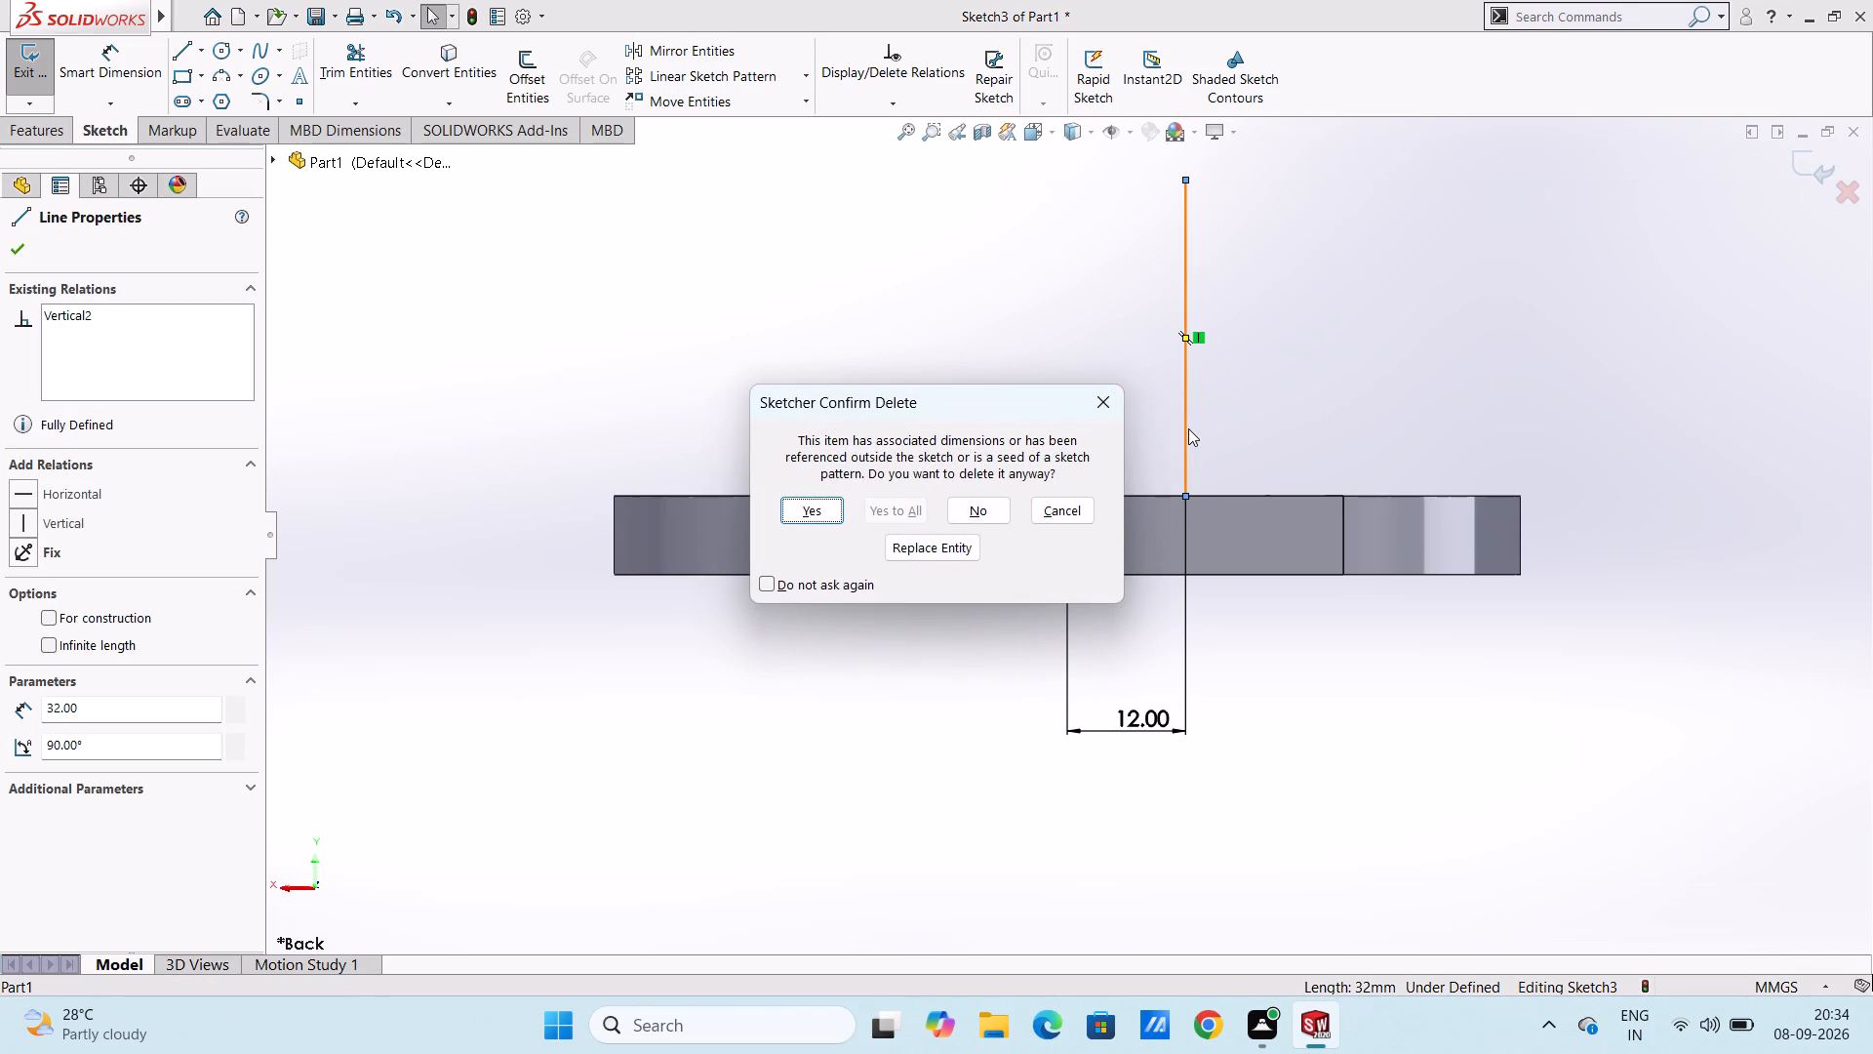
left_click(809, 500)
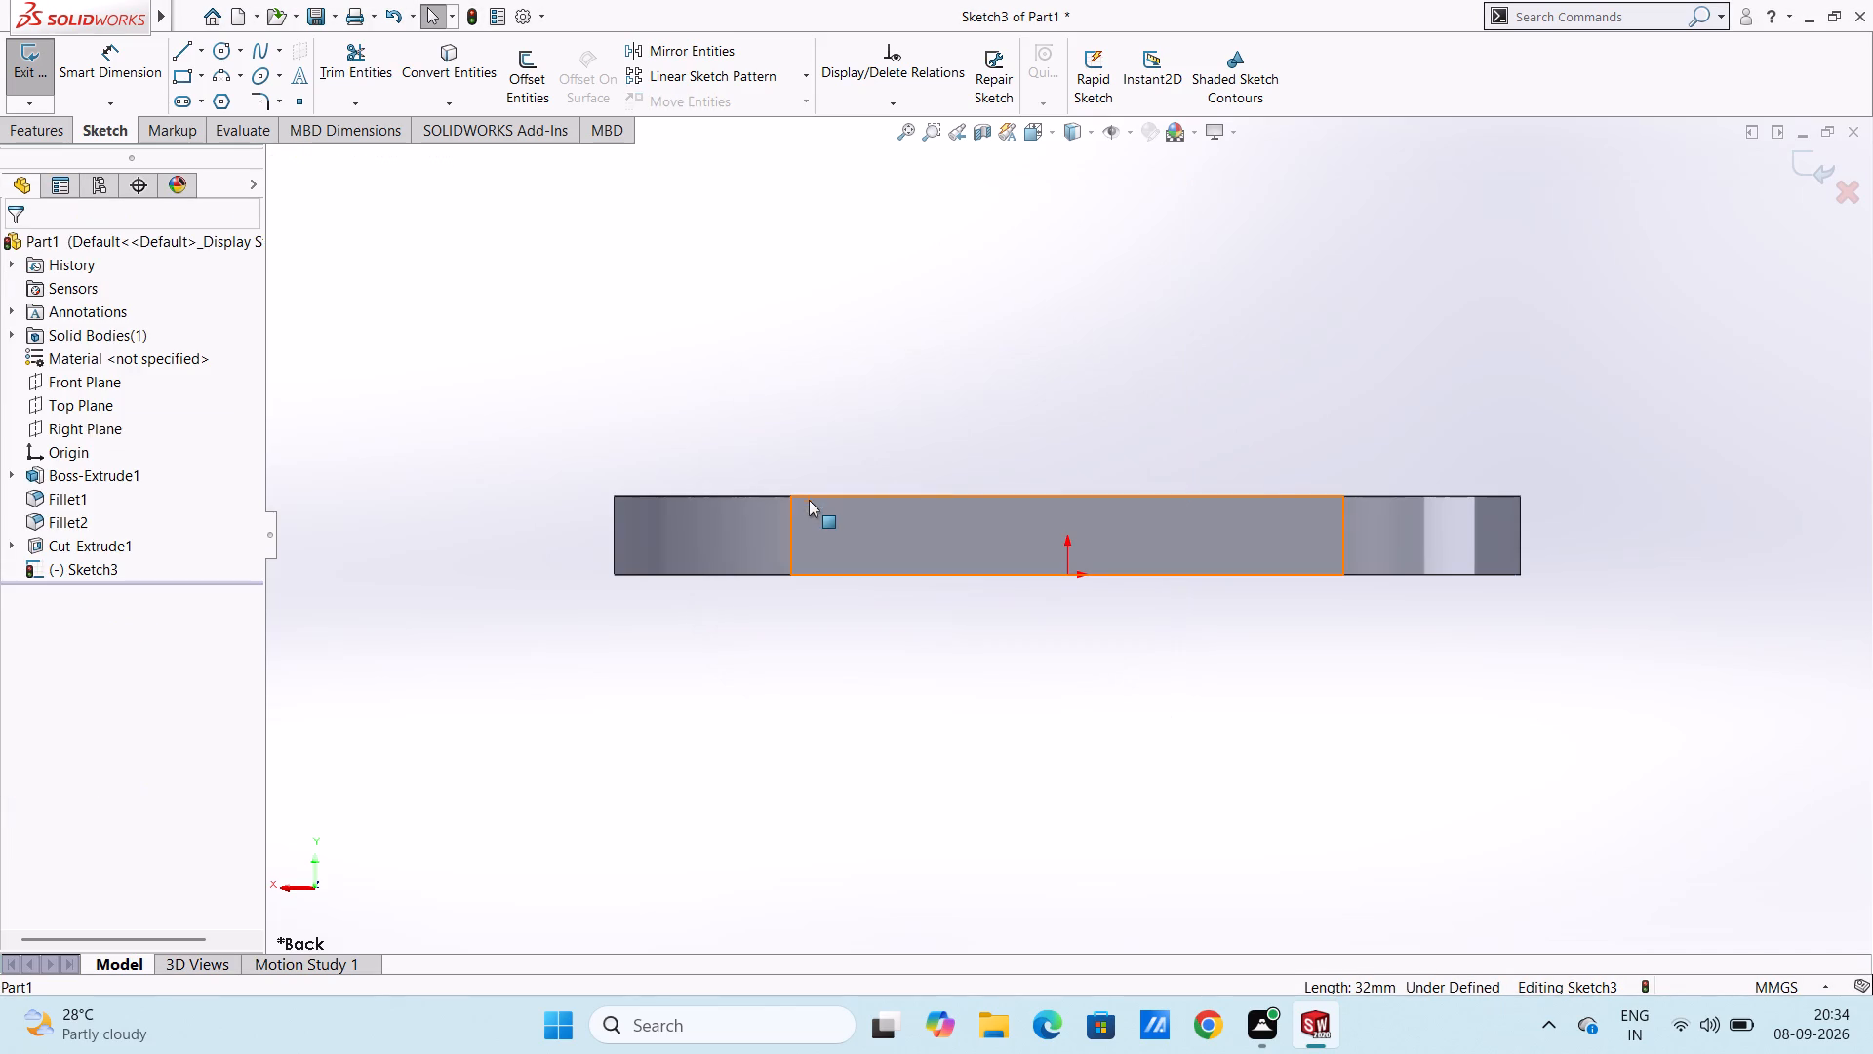
Sketch a horizontal midpoint line centred on the upper edge of the plate's back face, with a 20 mm half-length.
left_click(199, 52)
left_click(219, 124)
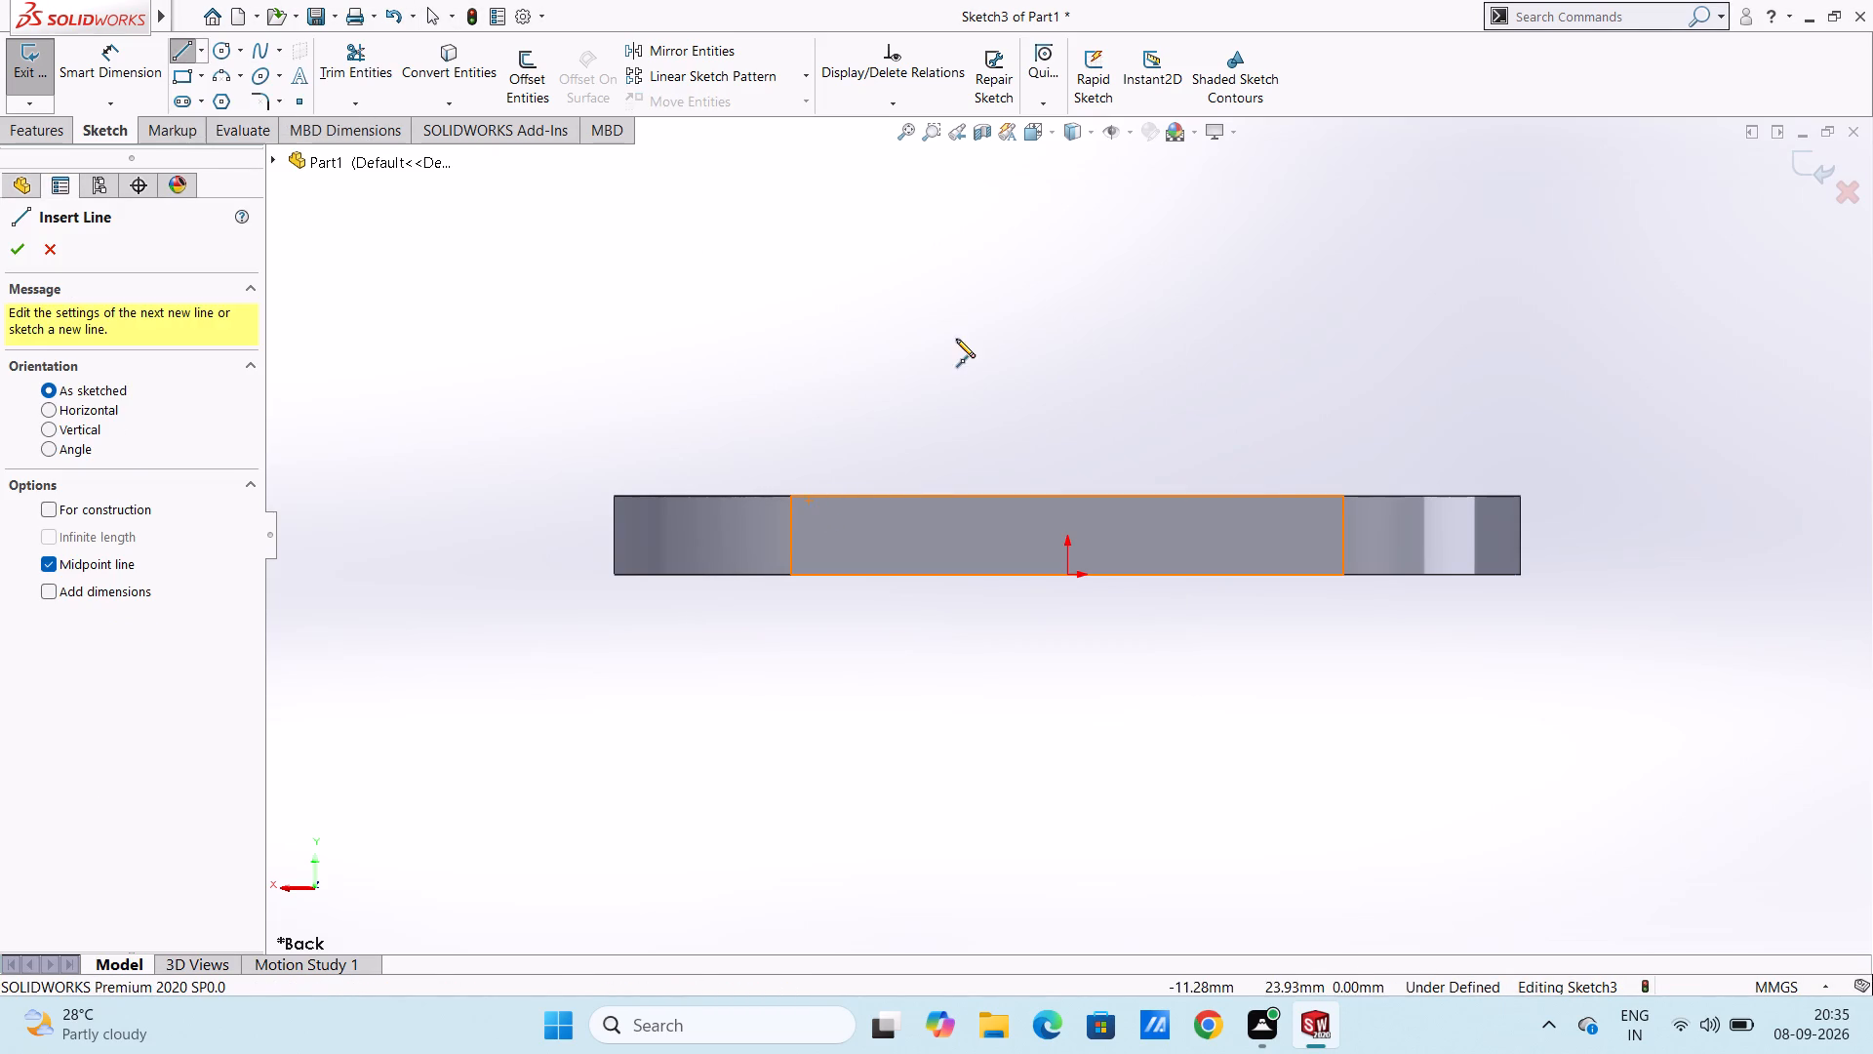
left_click(1065, 496)
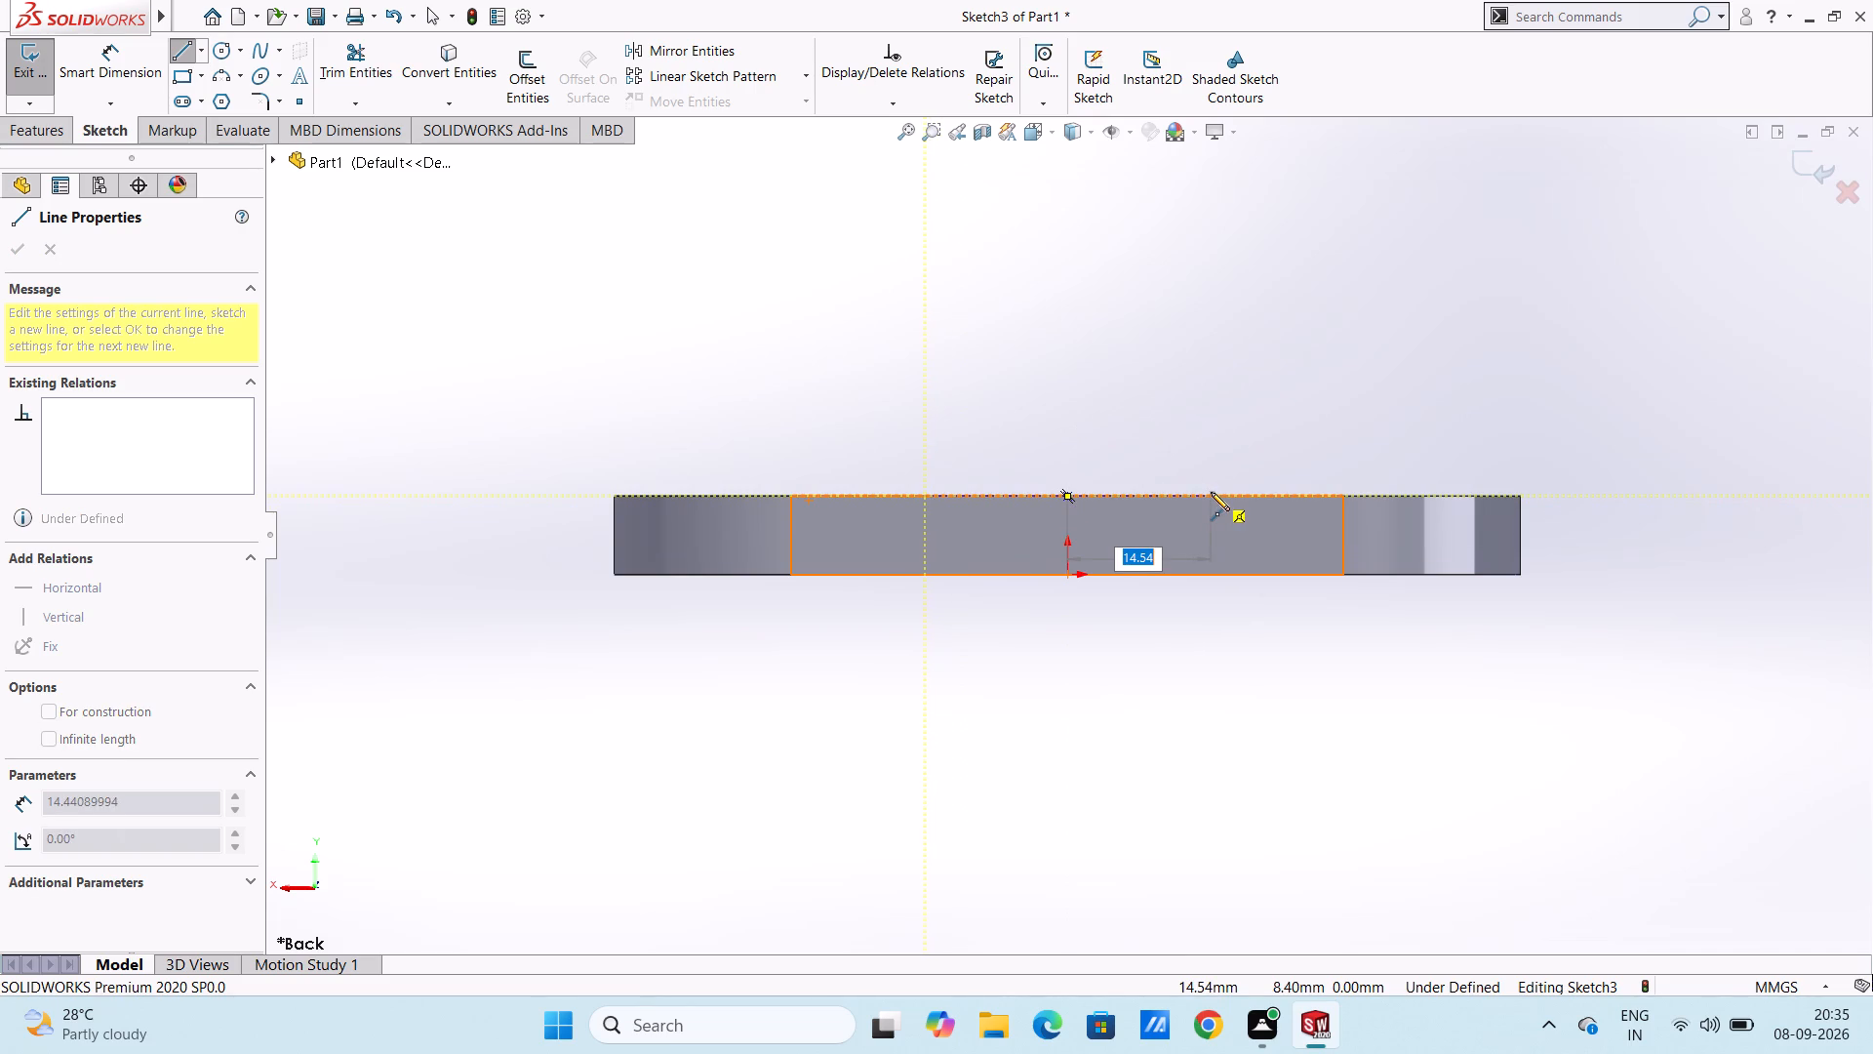
type("20")
key("Return")
key("Escape")
key("Escape")
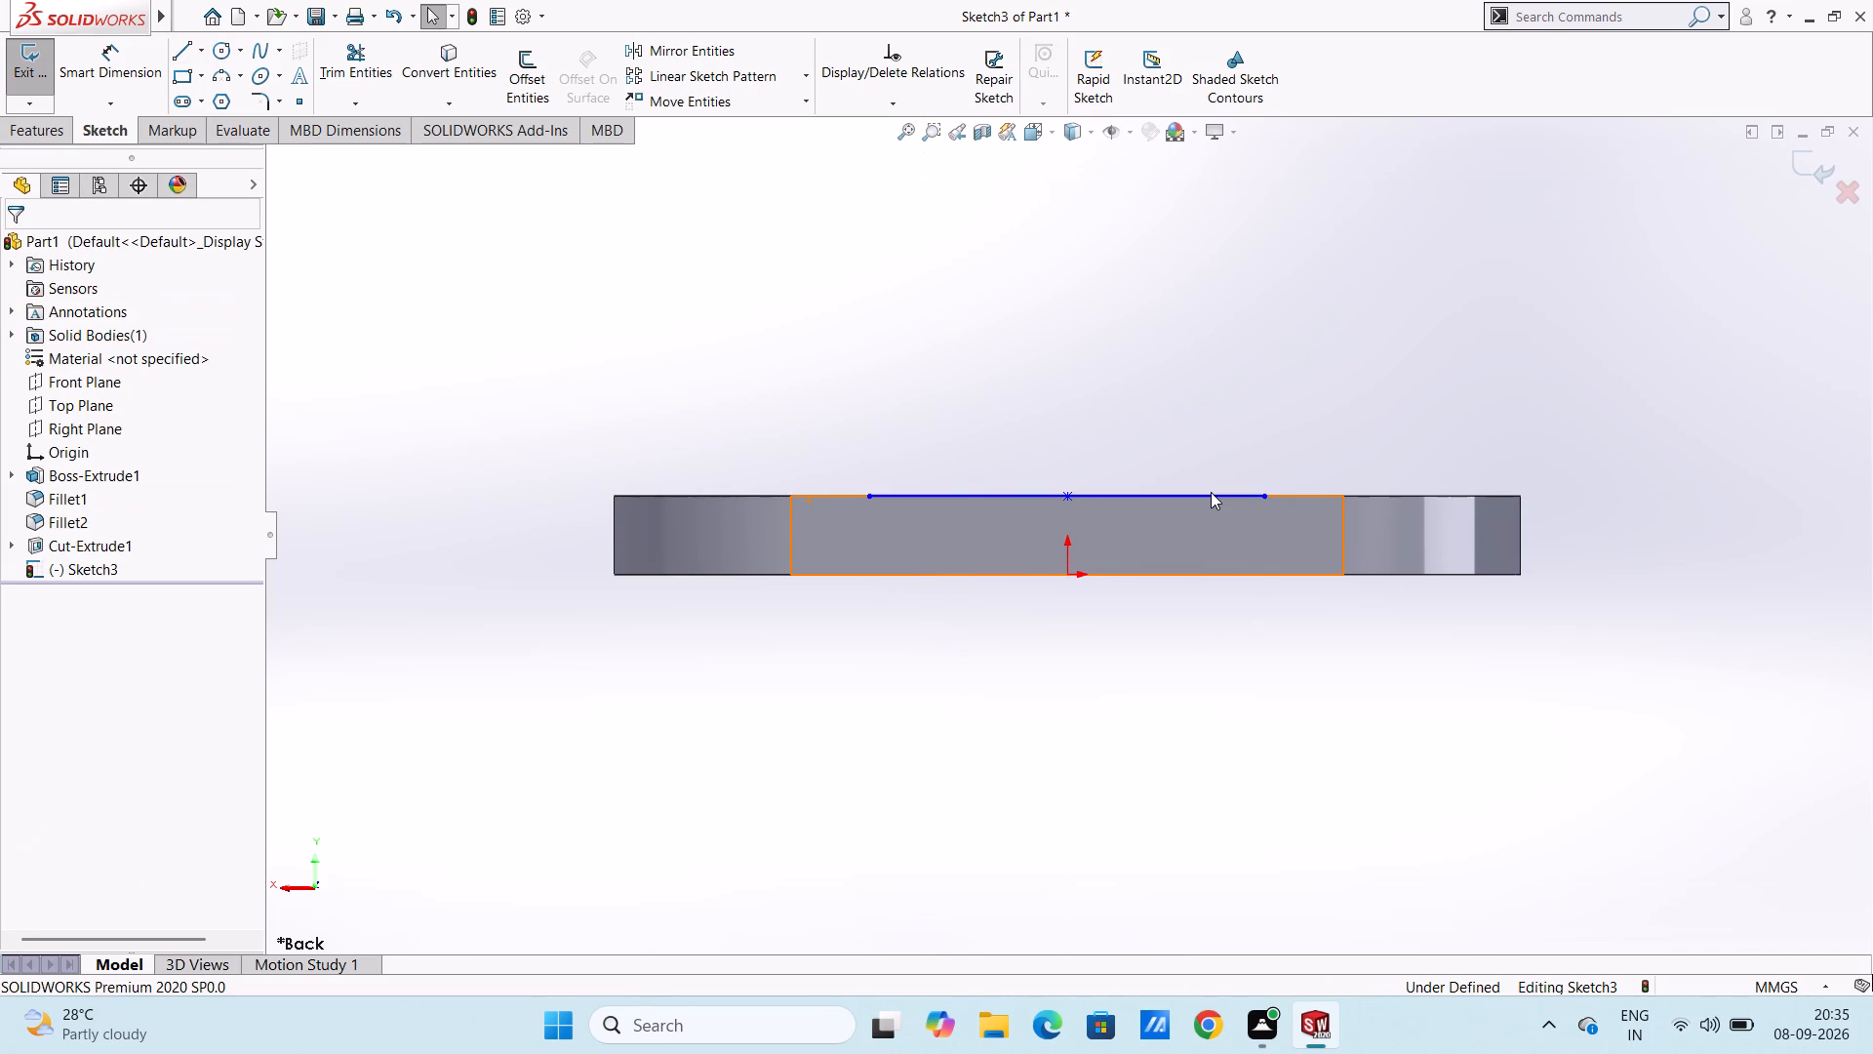
key("Escape")
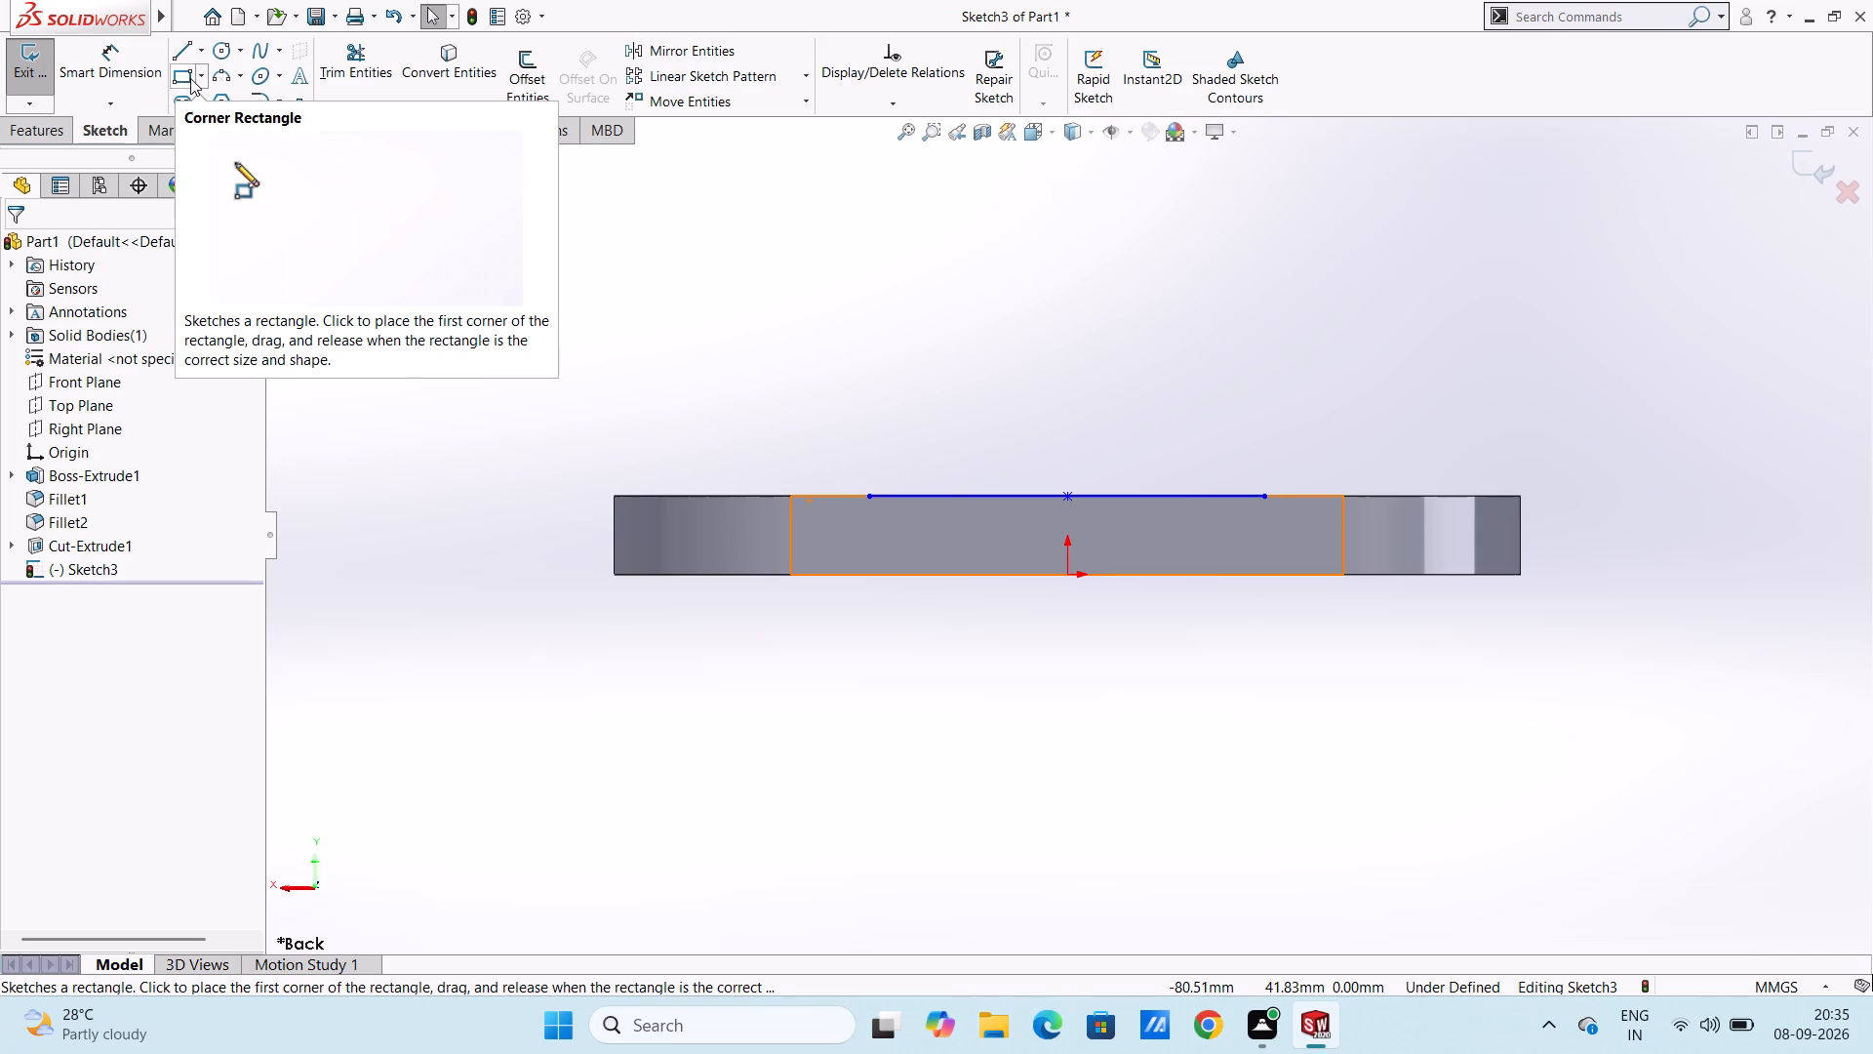
Close a rectangle above the midpoint line with a 32 mm vertical side, a 40 mm horizontal line and a second vertical side.
left_click(183, 57)
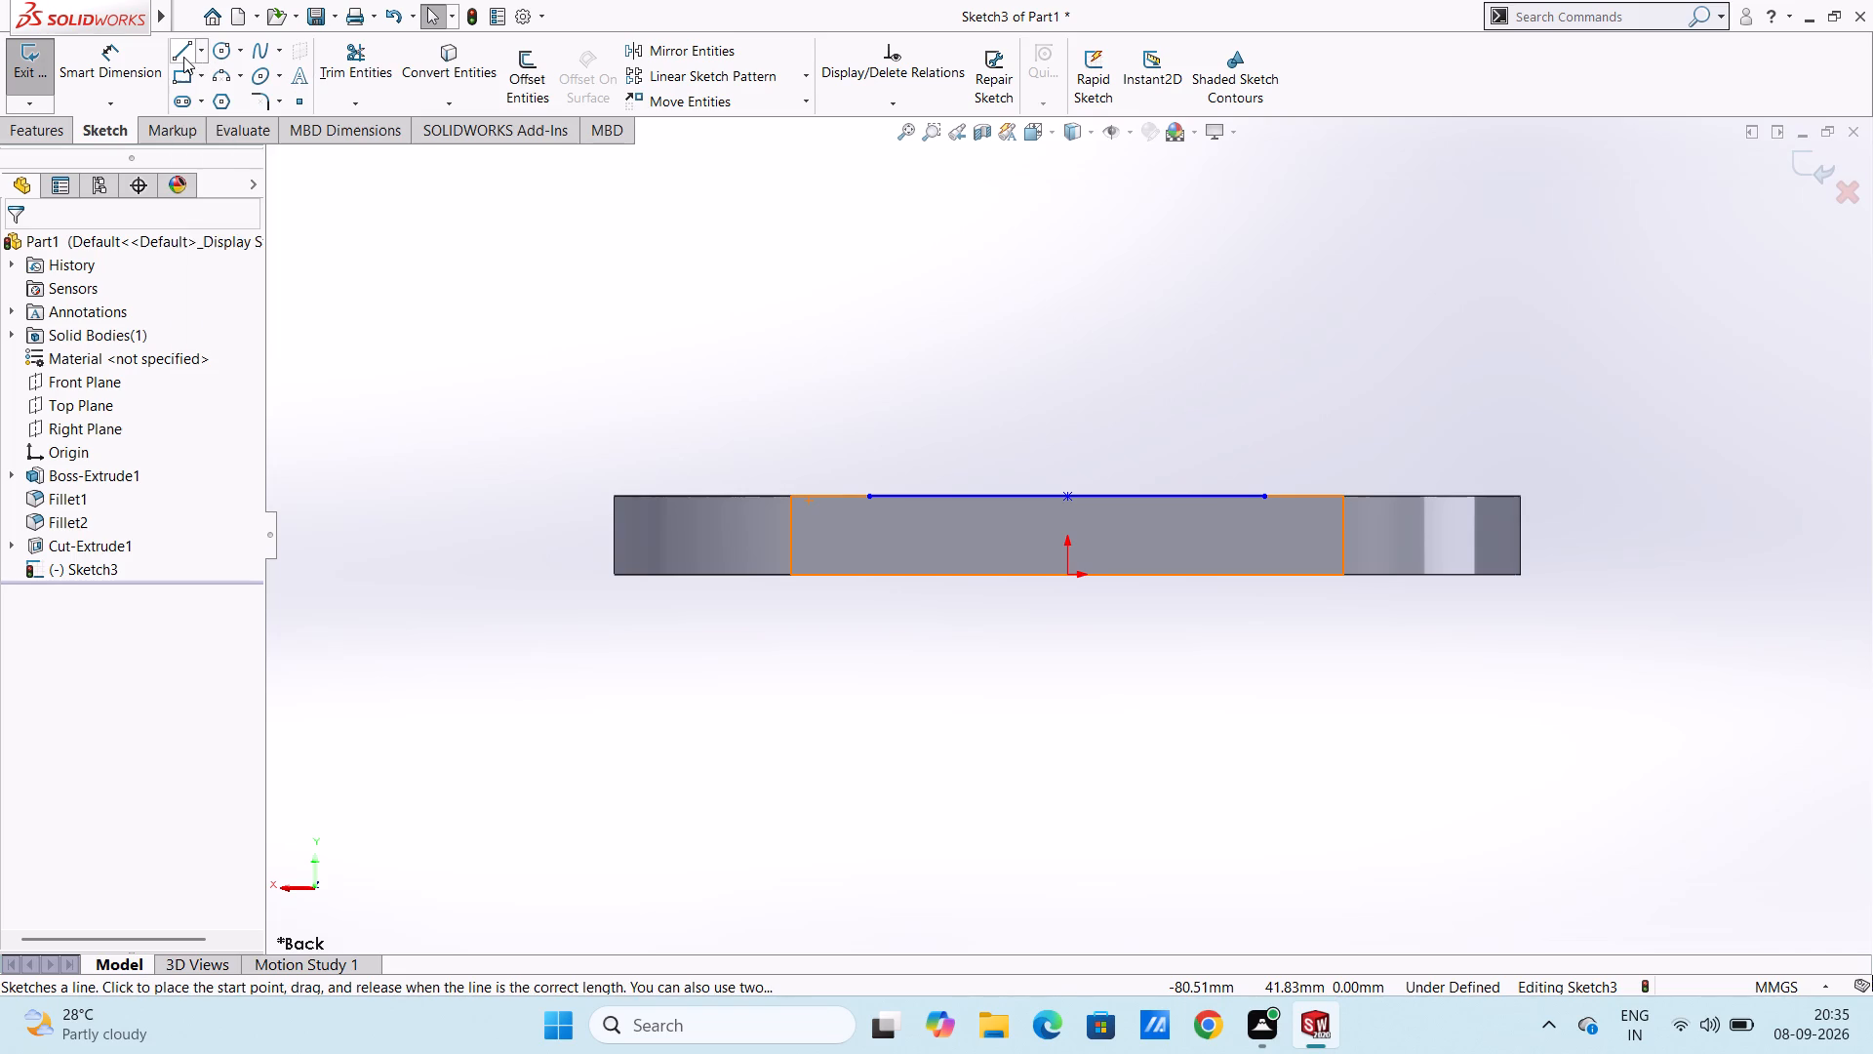
left_click(867, 497)
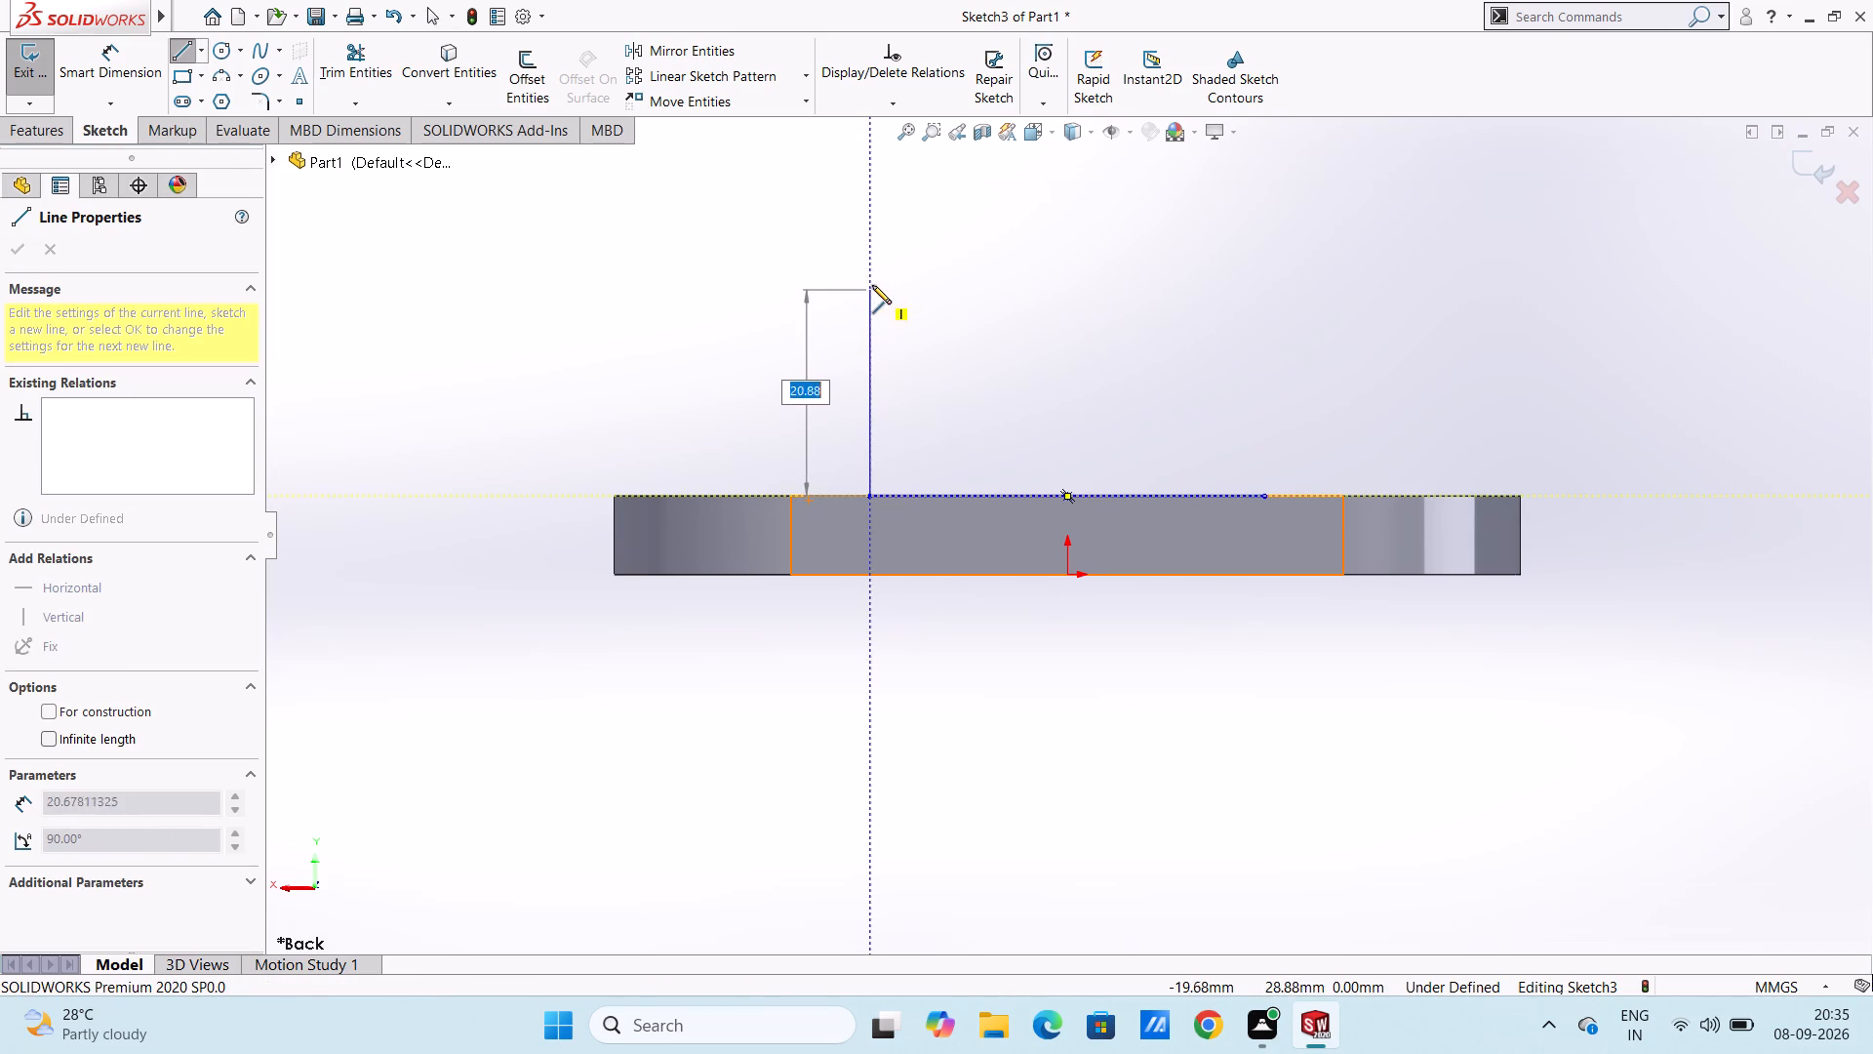
type("32")
key("Return")
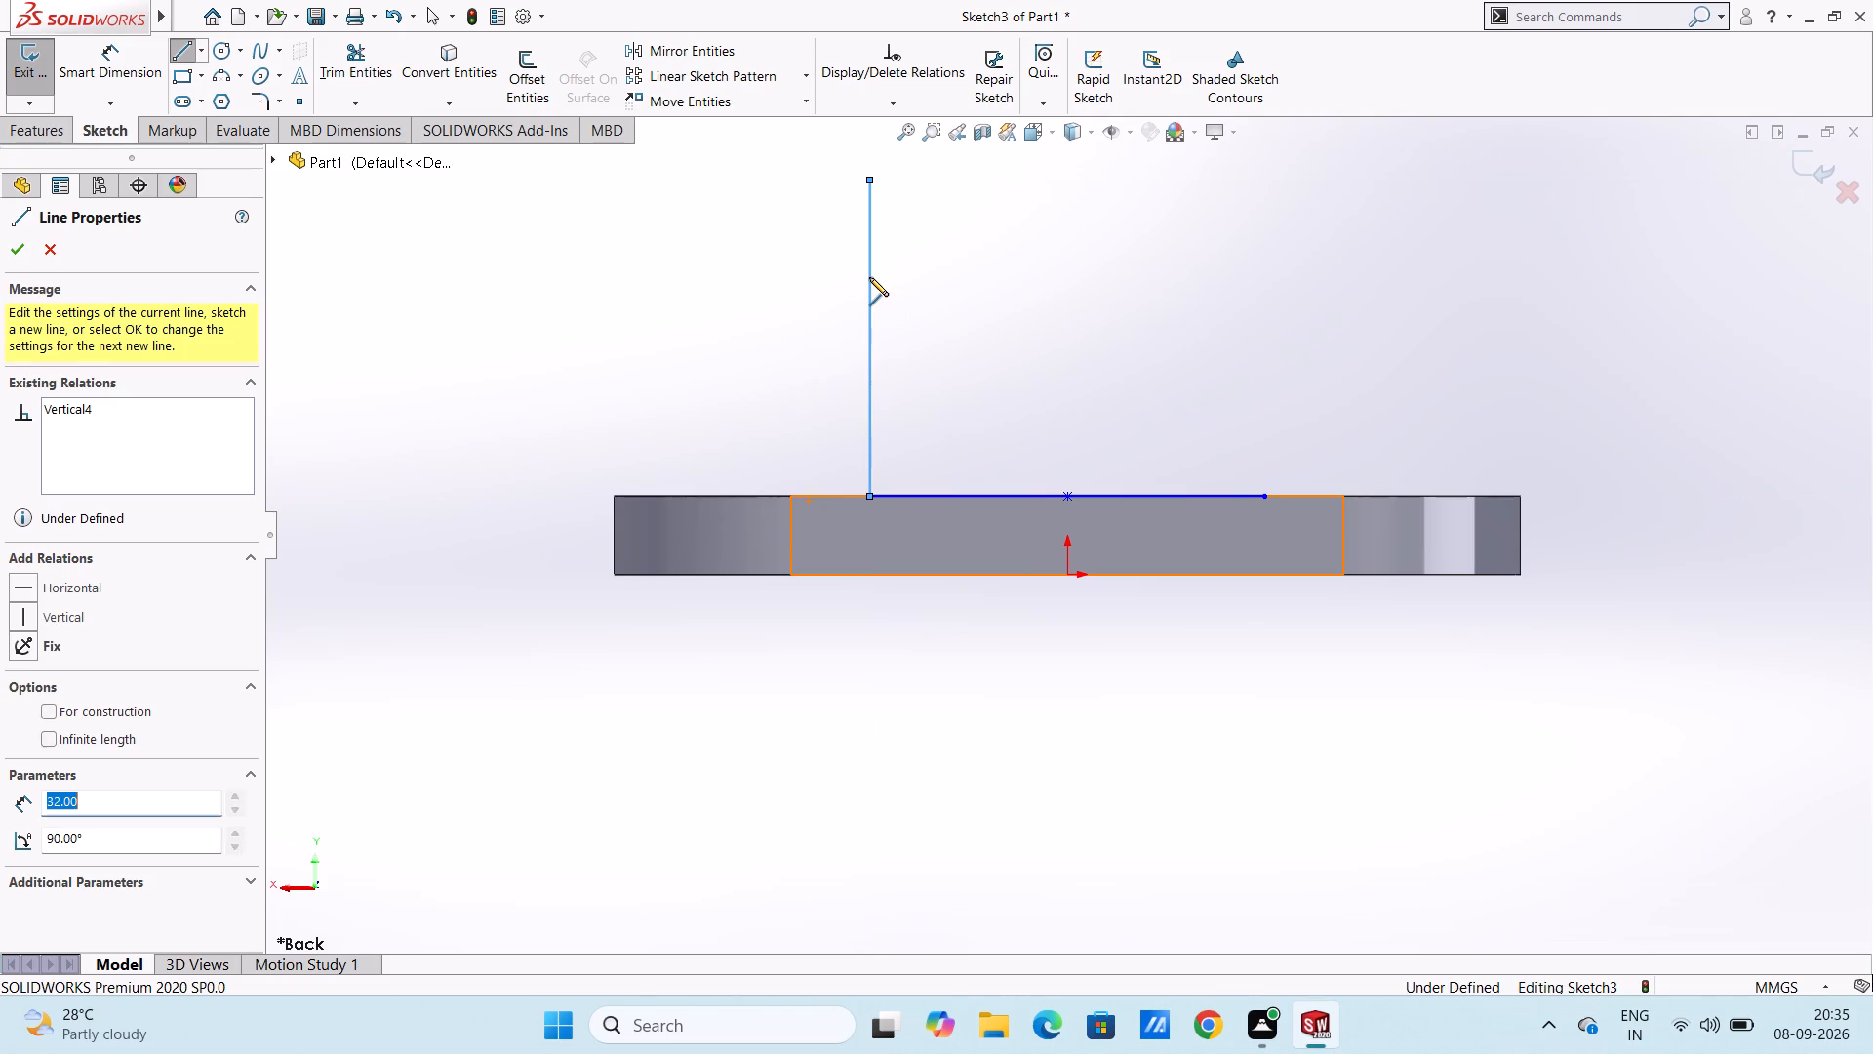
left_click(1264, 178)
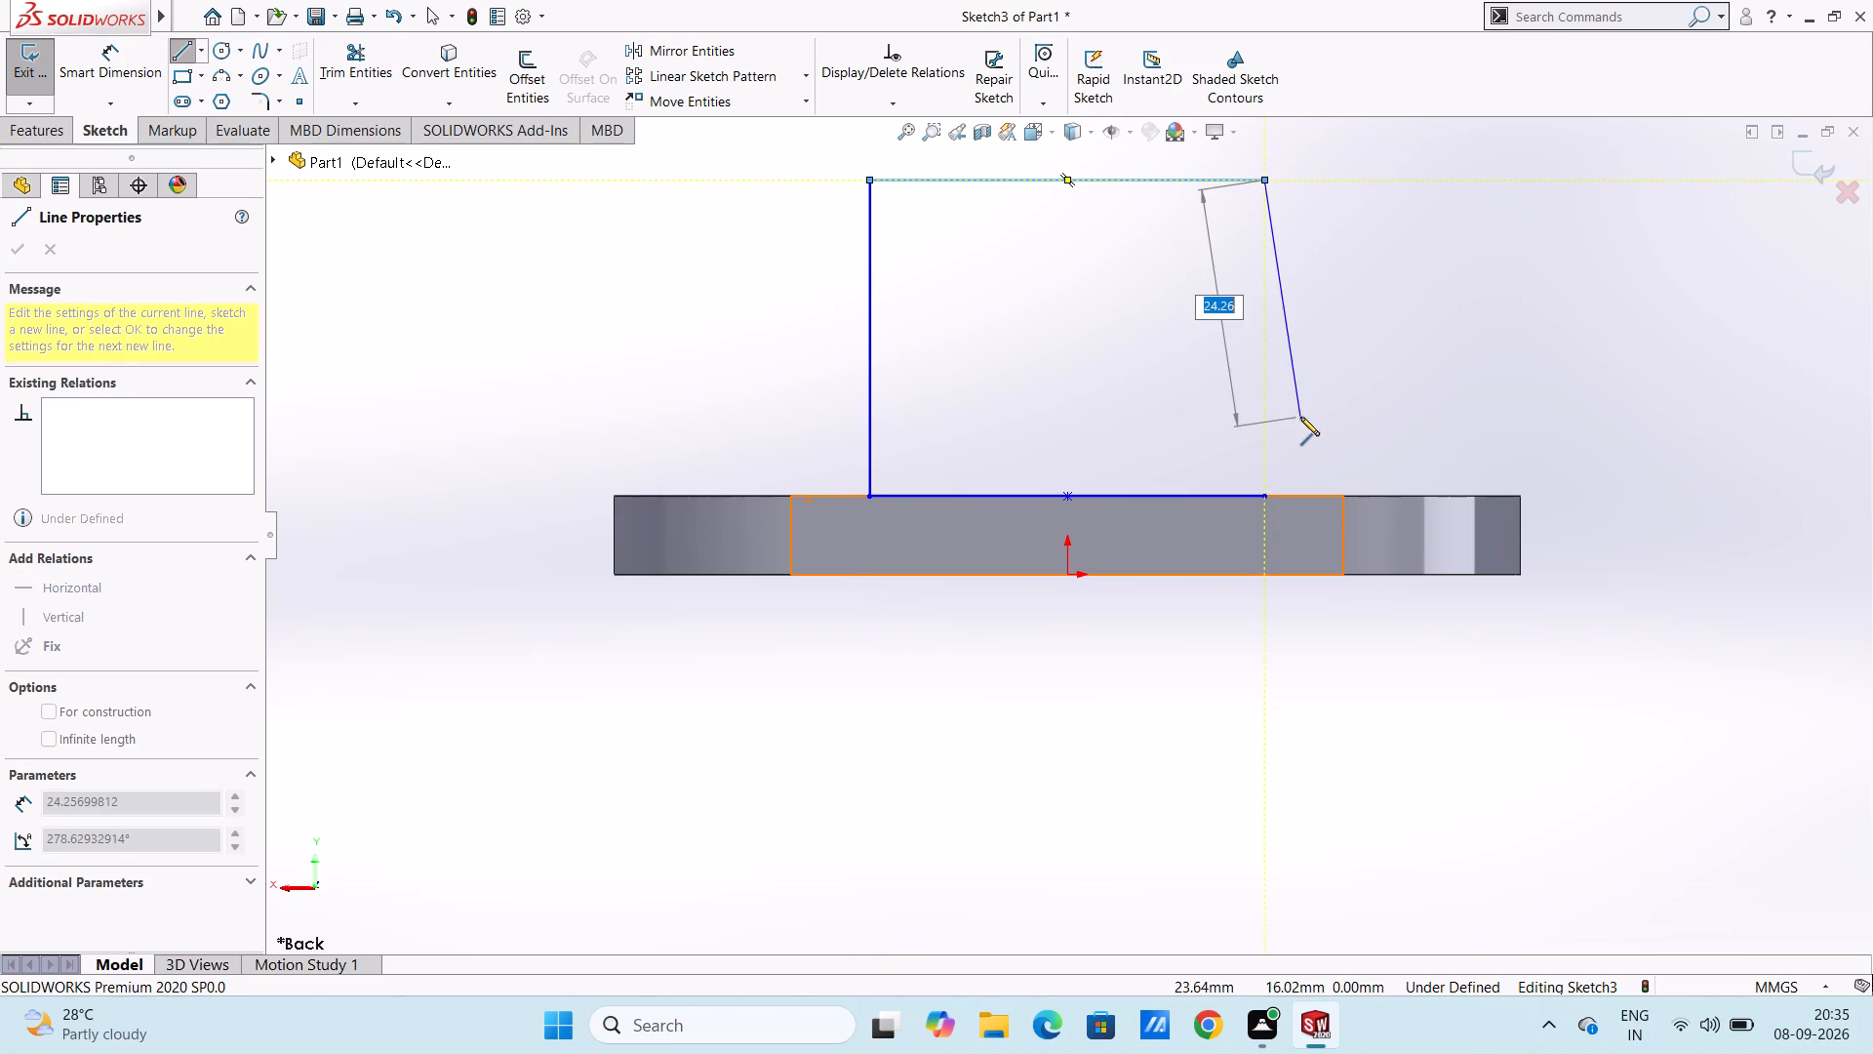
left_click(1265, 498)
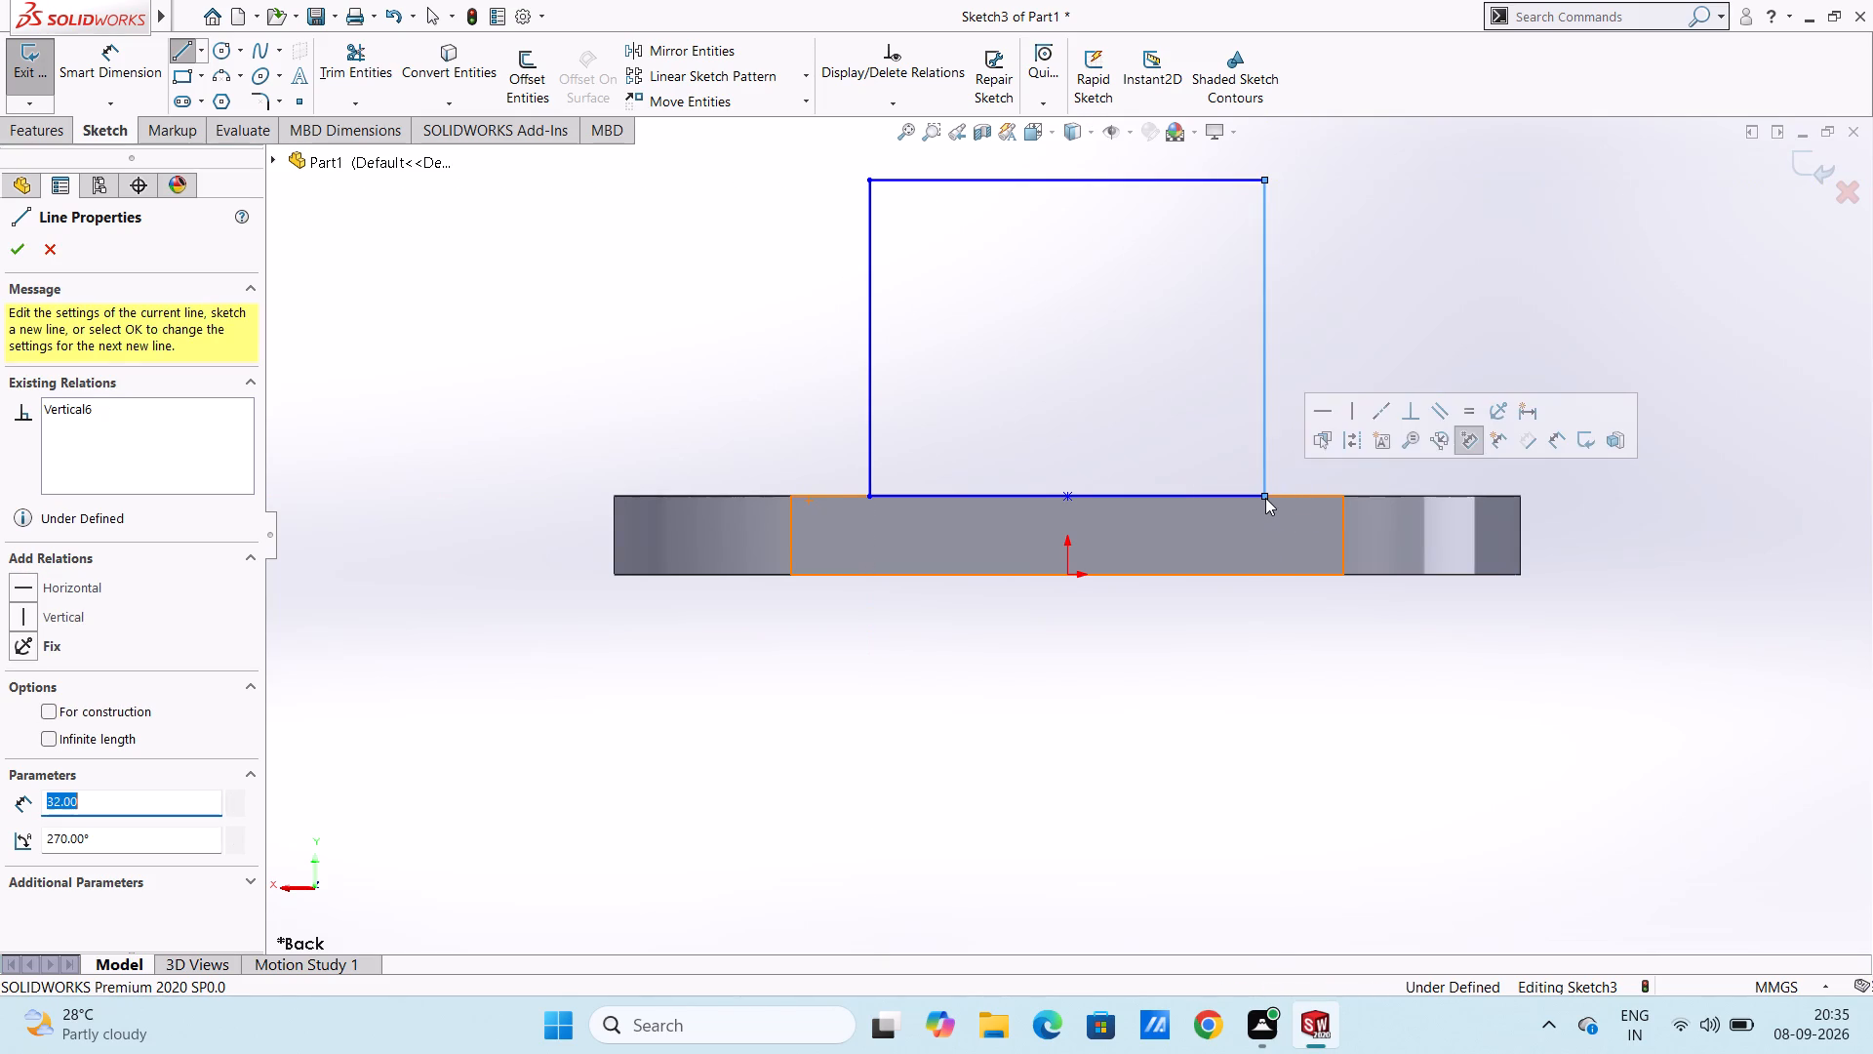
key("Escape")
key("Escape")
key("Escape")
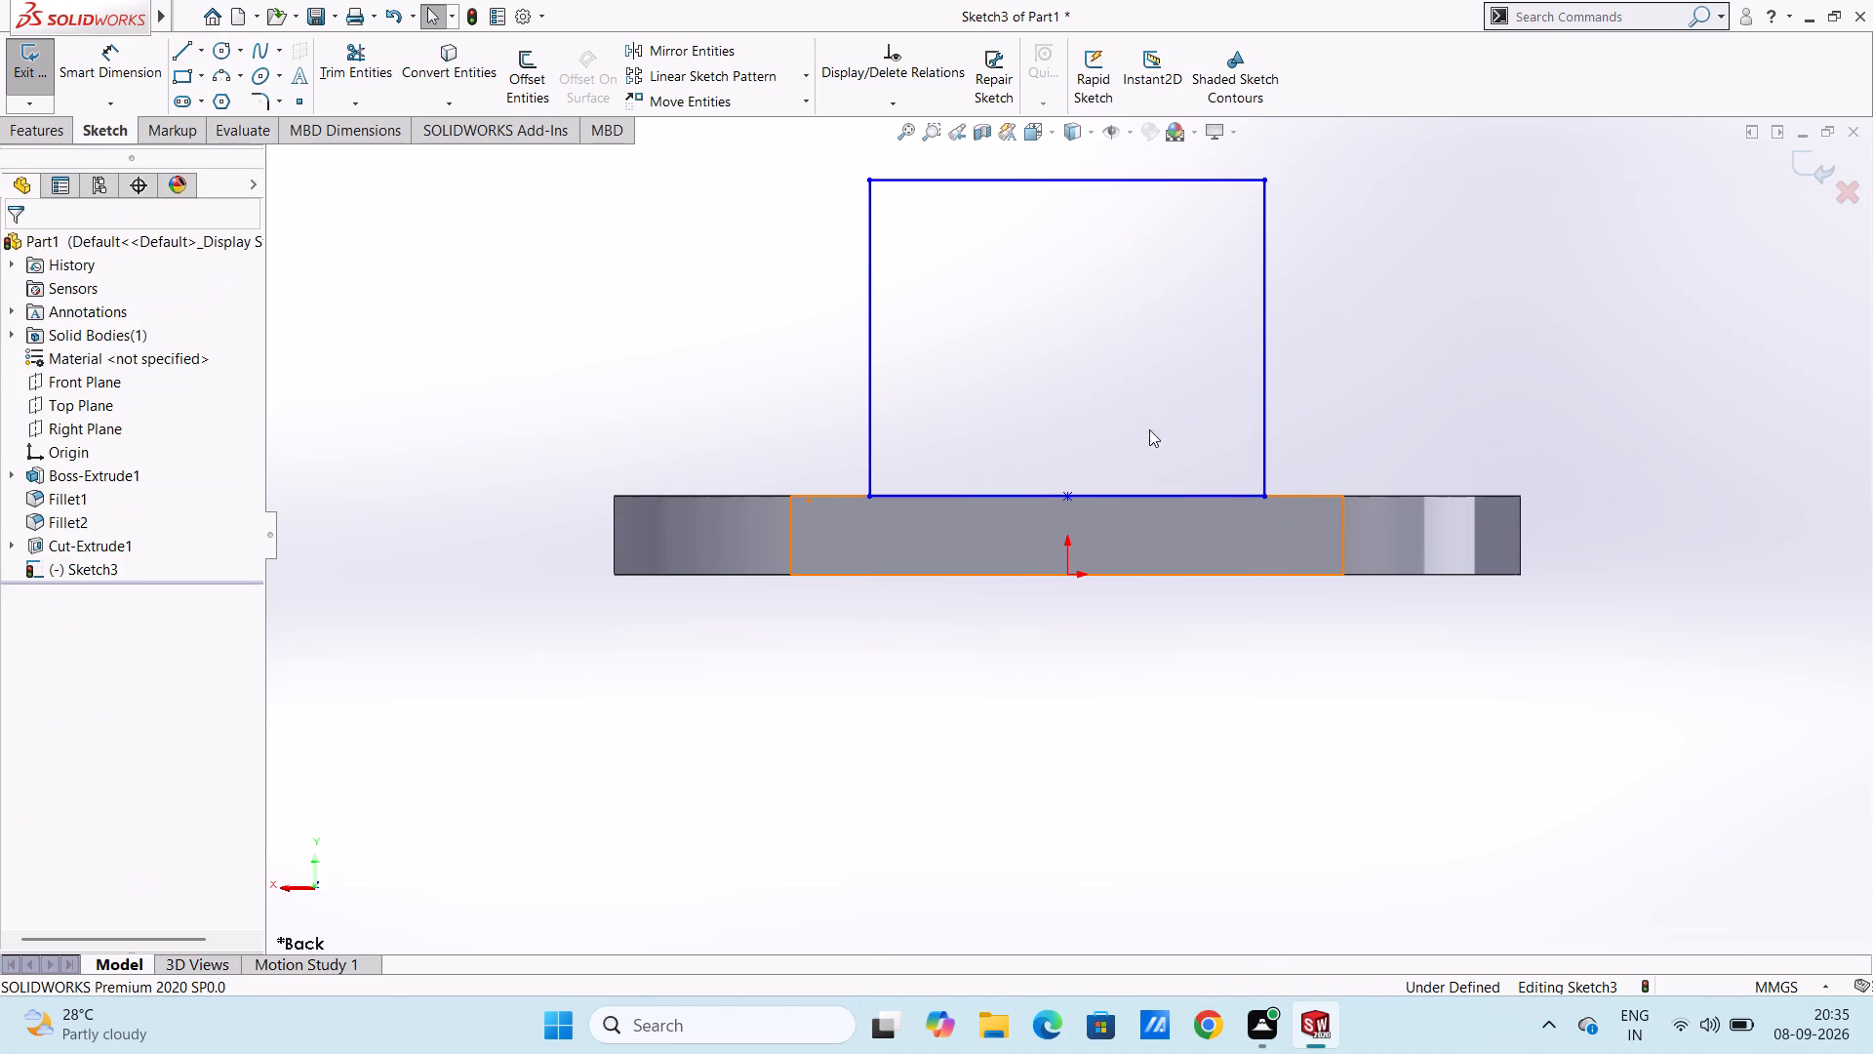
Dimension the rectangle's left vertical side, as seen from the back, at 32 mm.
scroll(1062, 365, "up", 2, "ctrl")
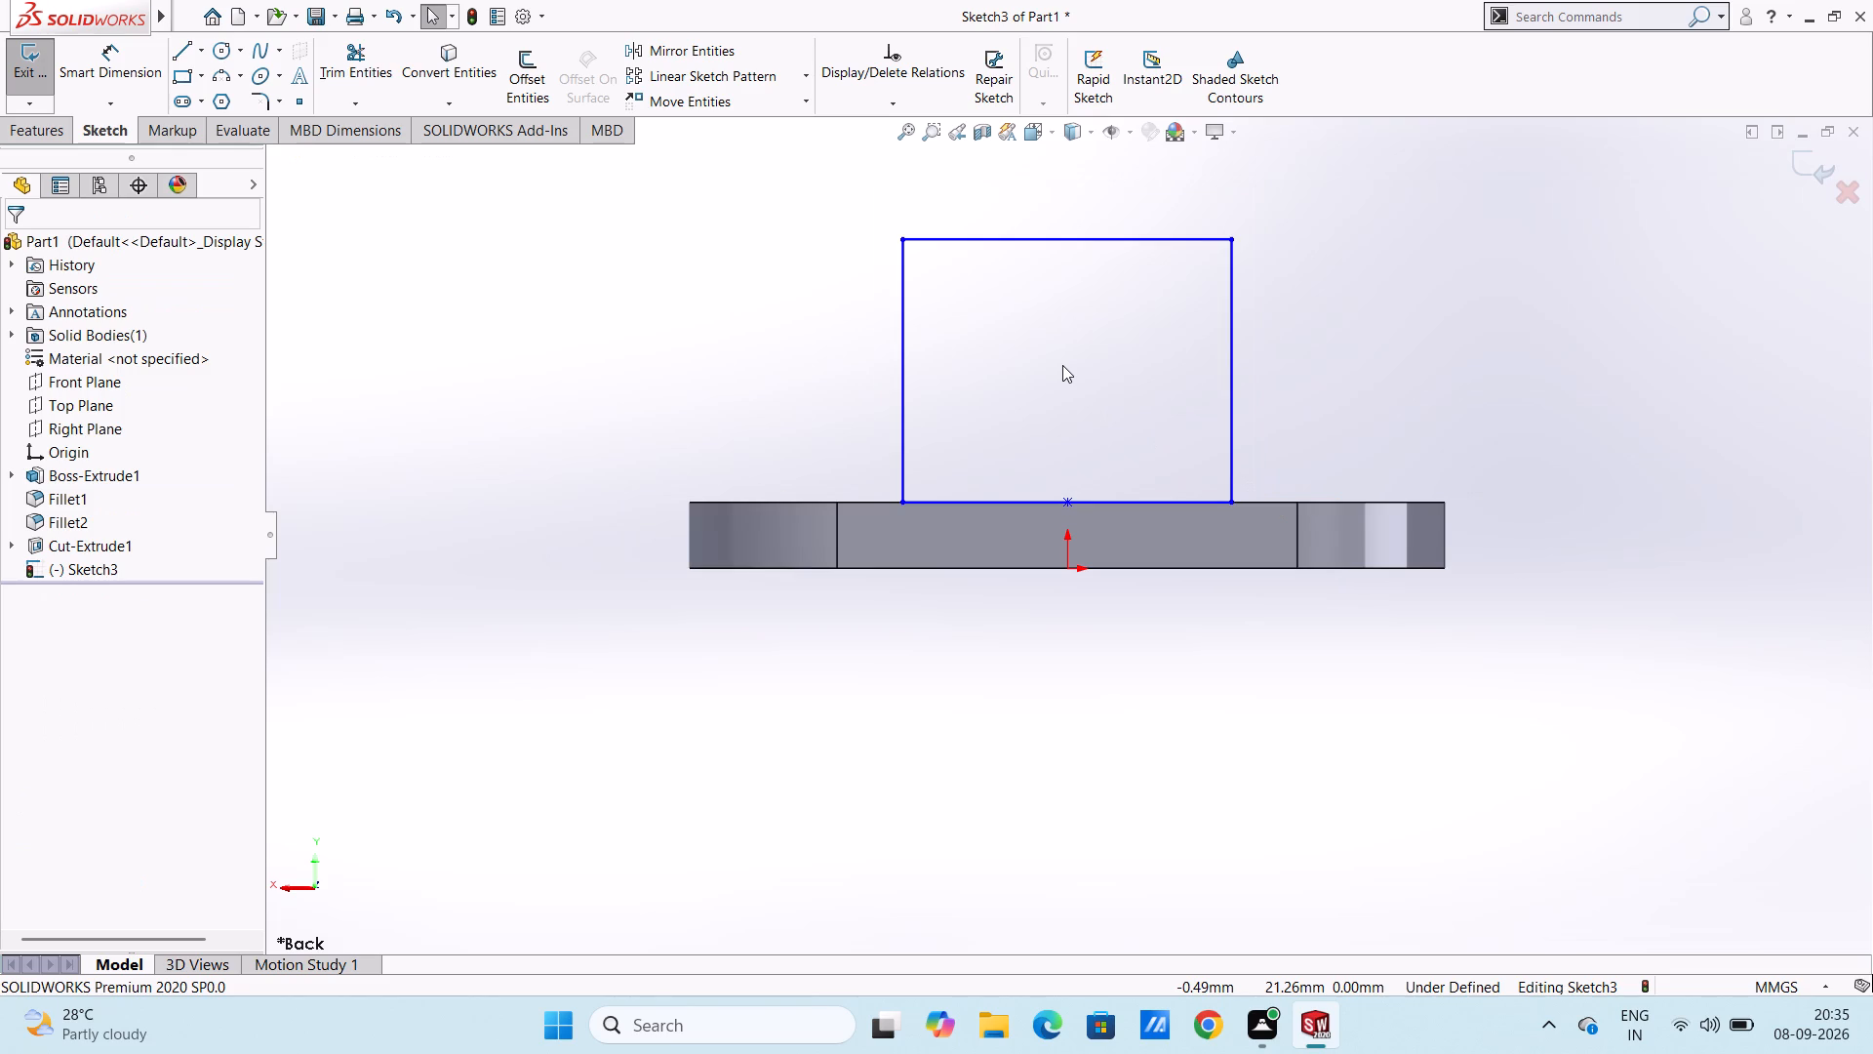
key("ctrl+5")
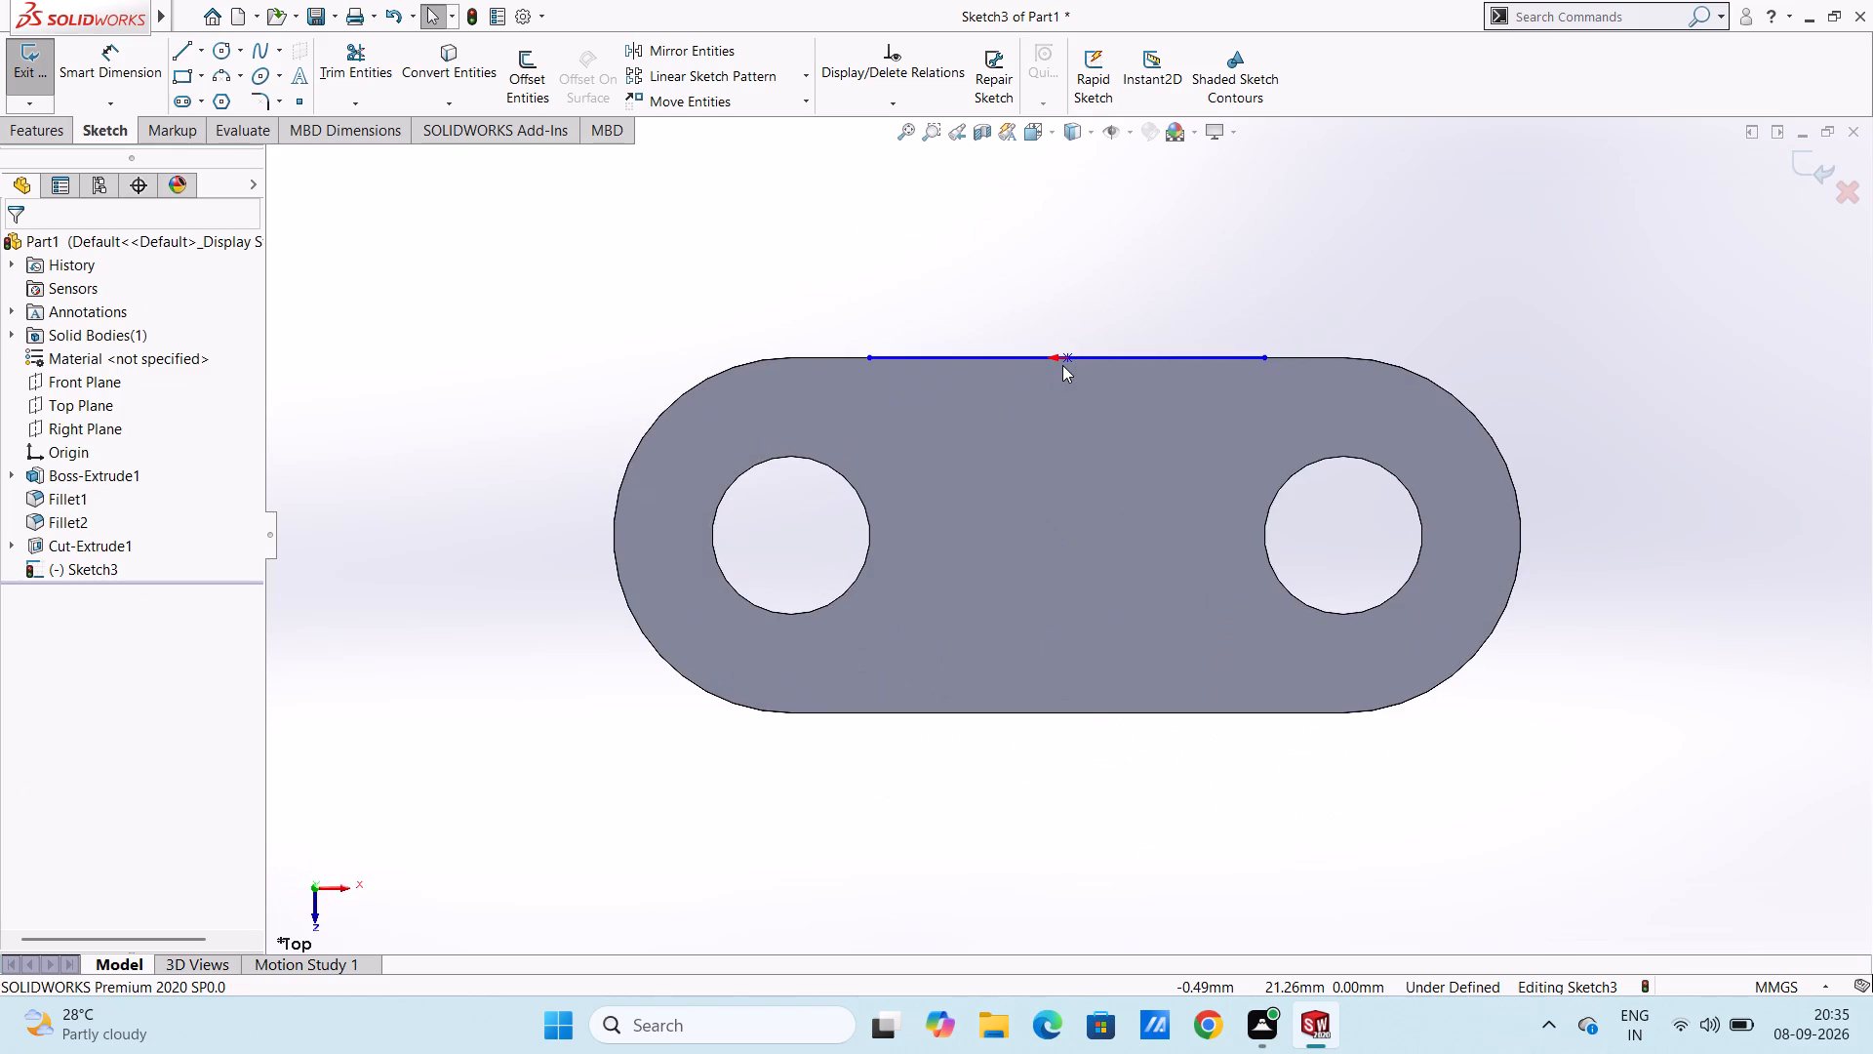
key("ctrl+2")
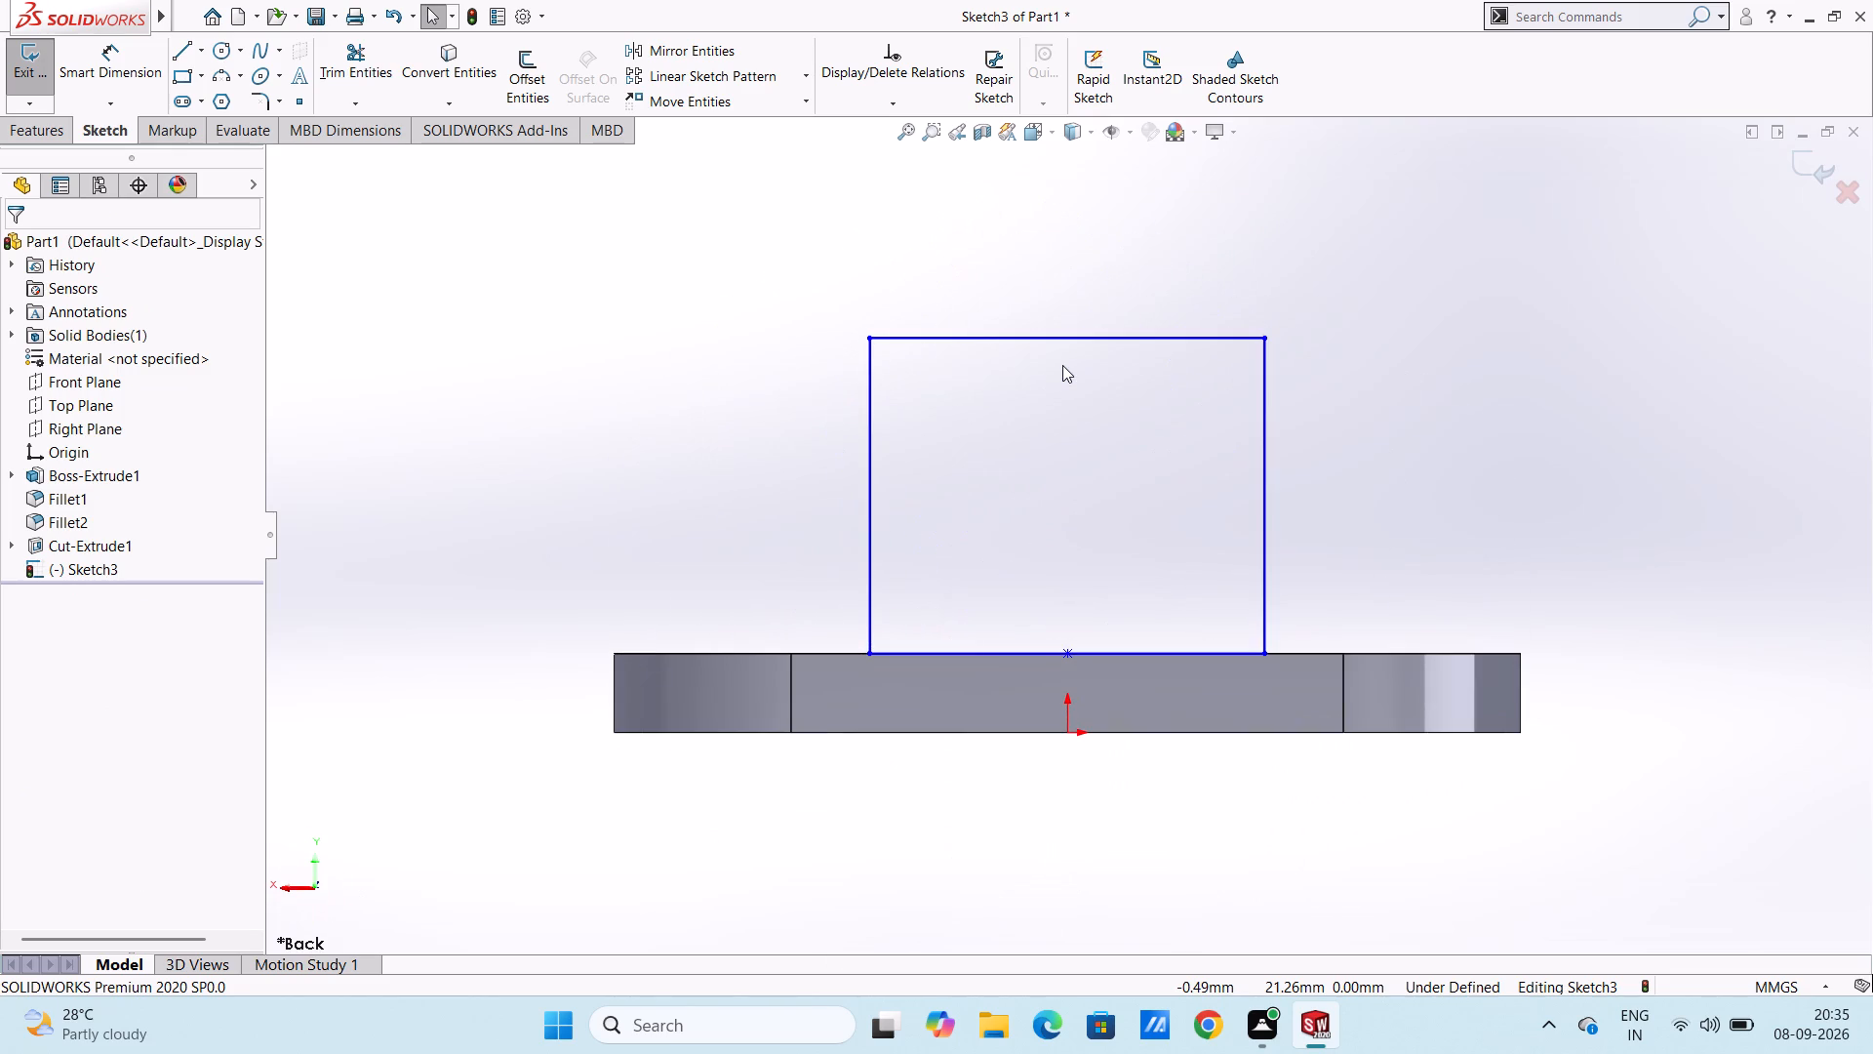
left_click(108, 53)
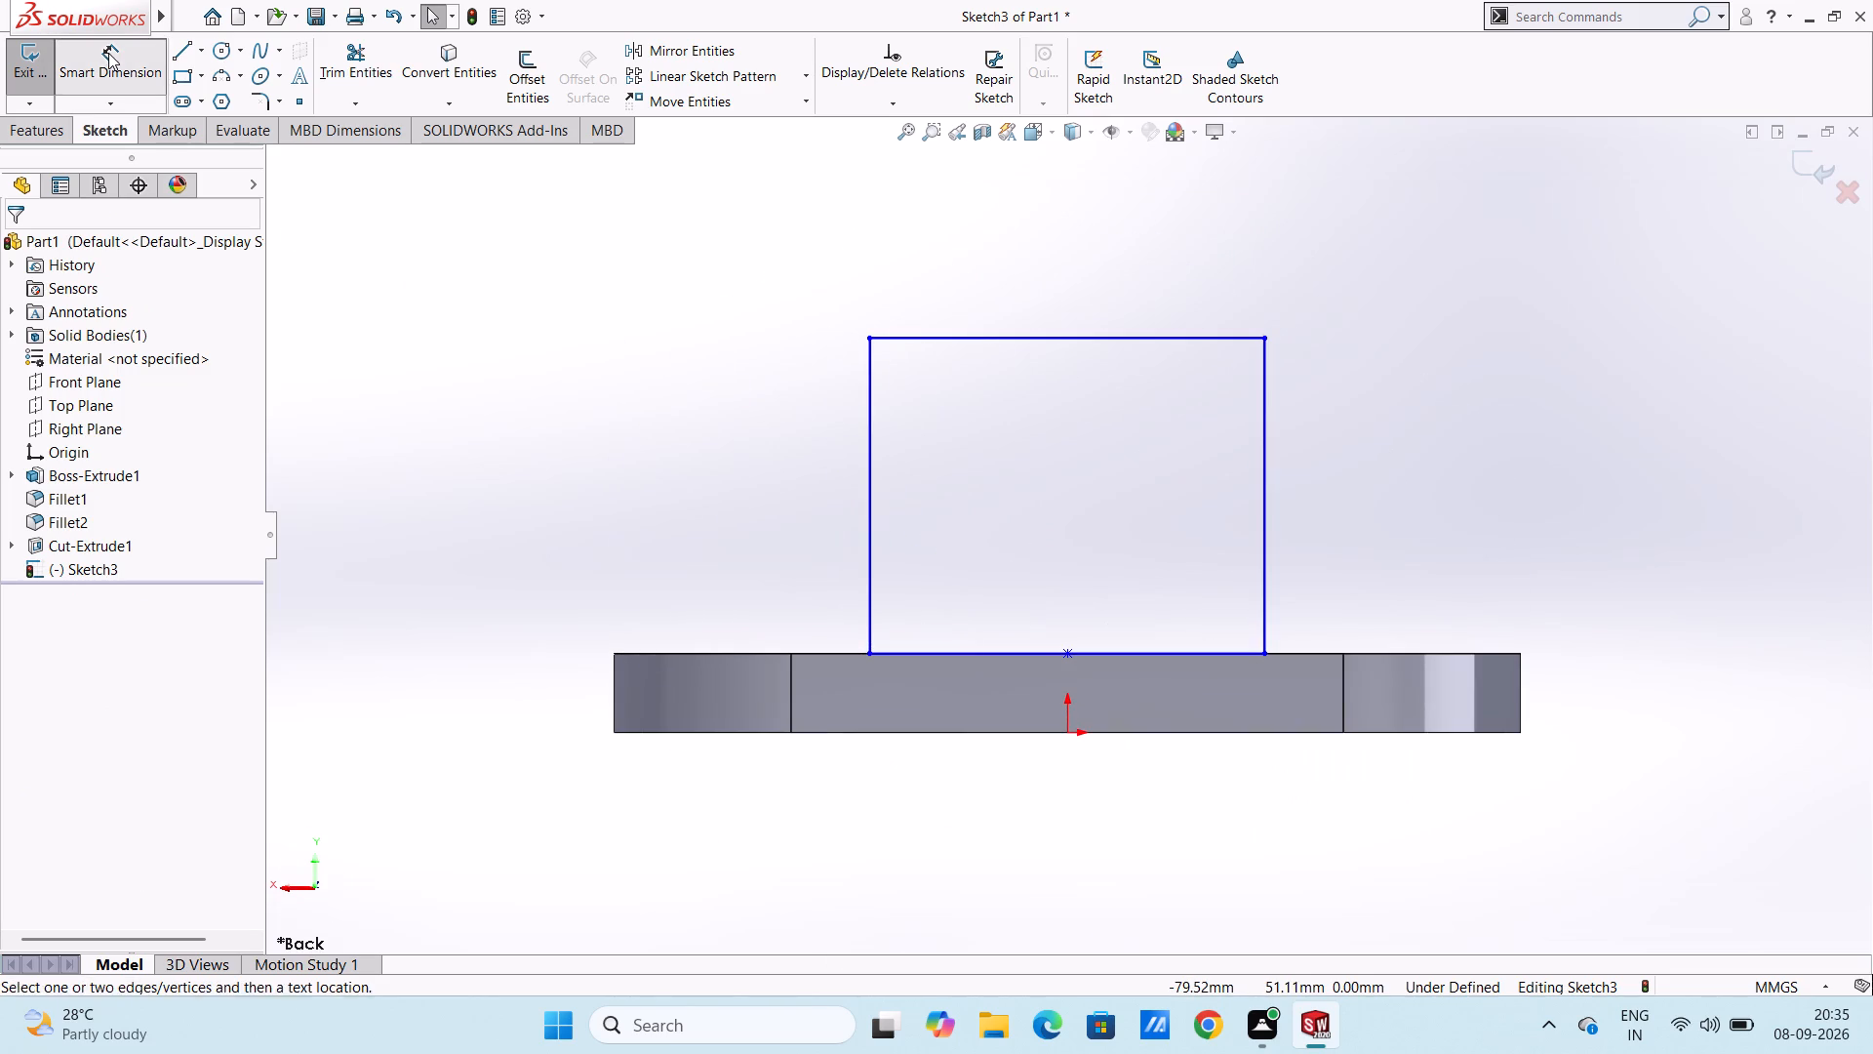
left_click(864, 435)
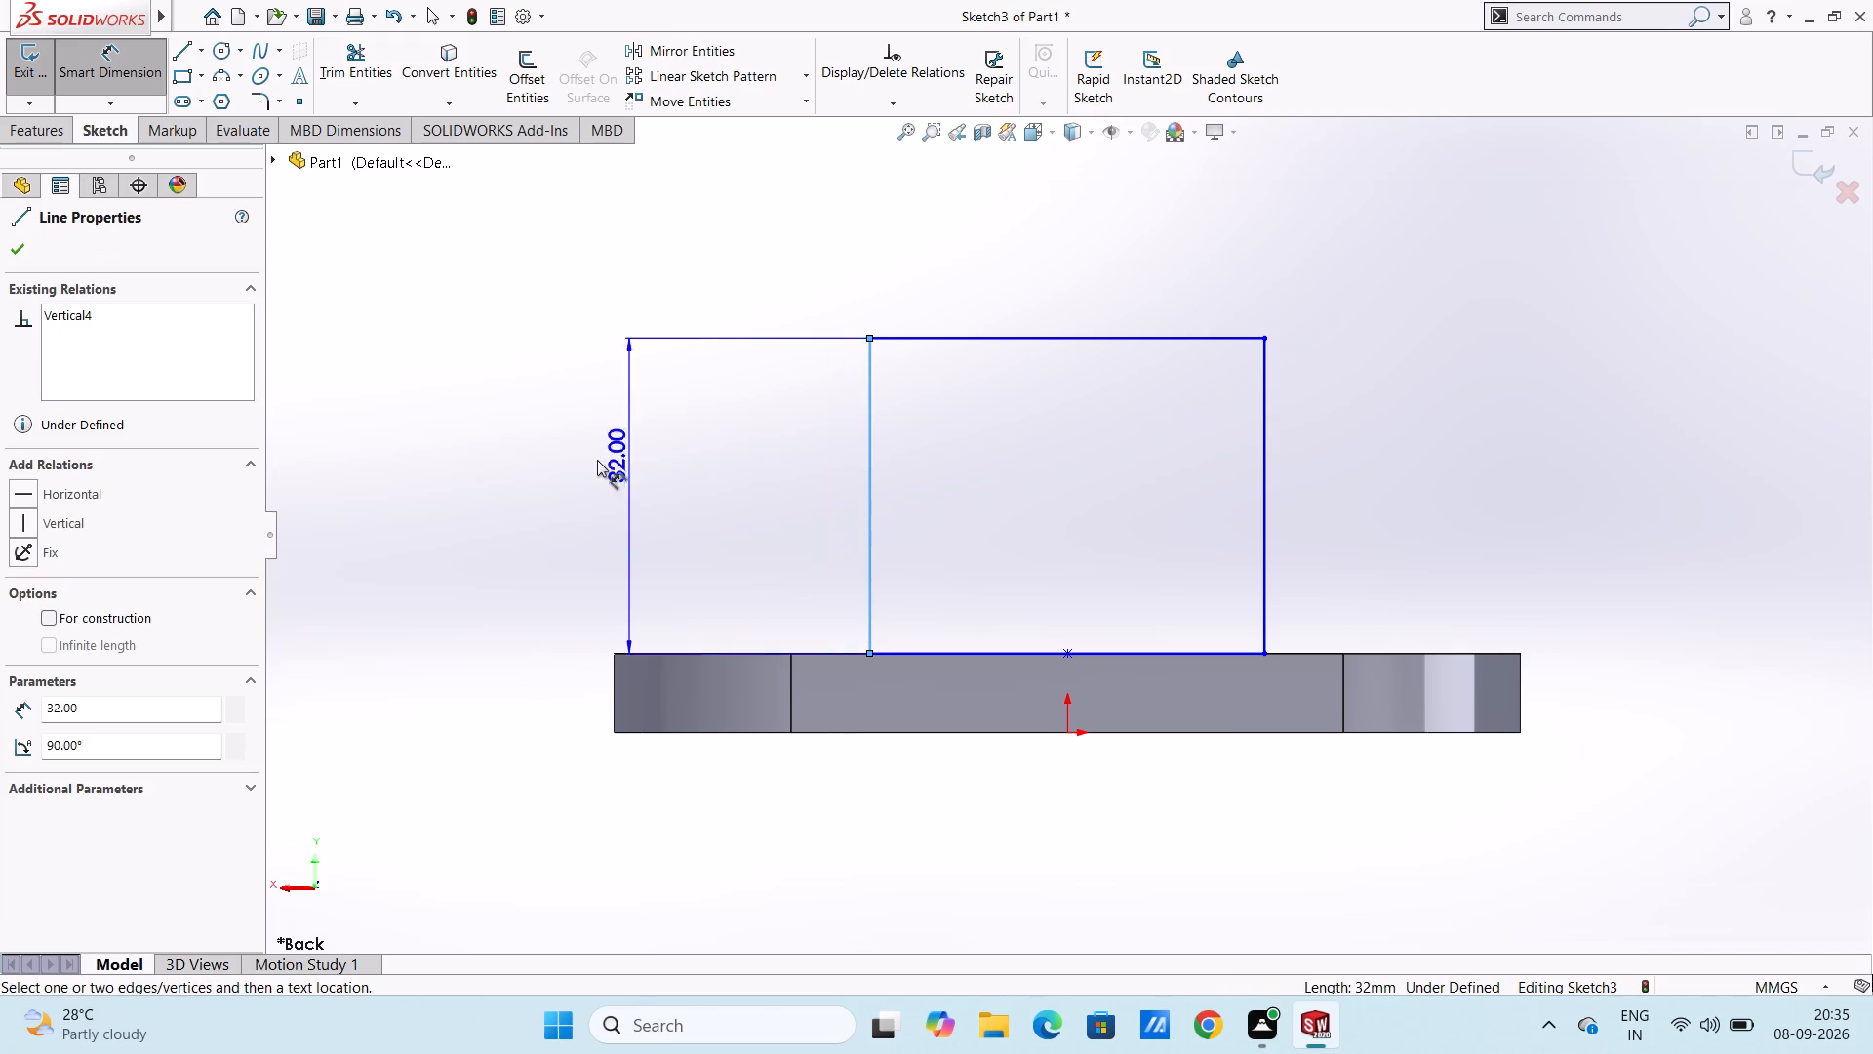
left_click_drag(542, 459, 532, 458)
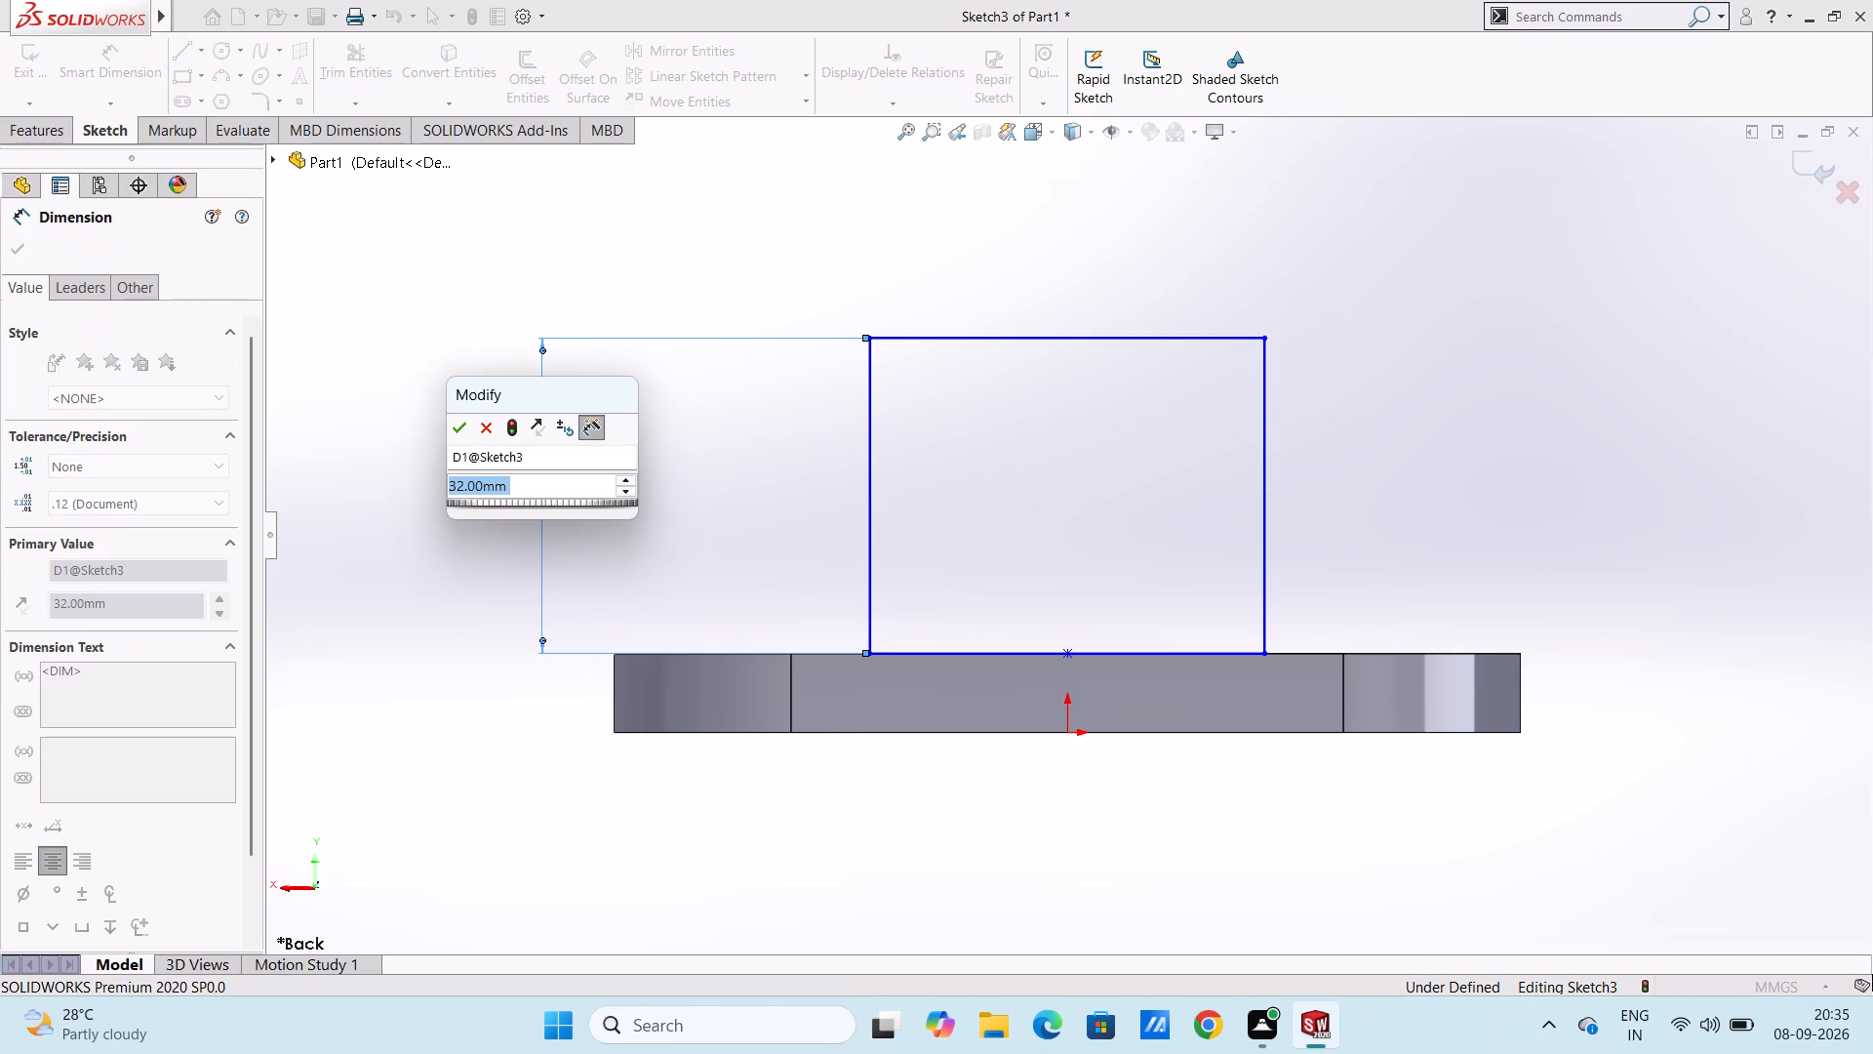
key("Return")
left_click(643, 466)
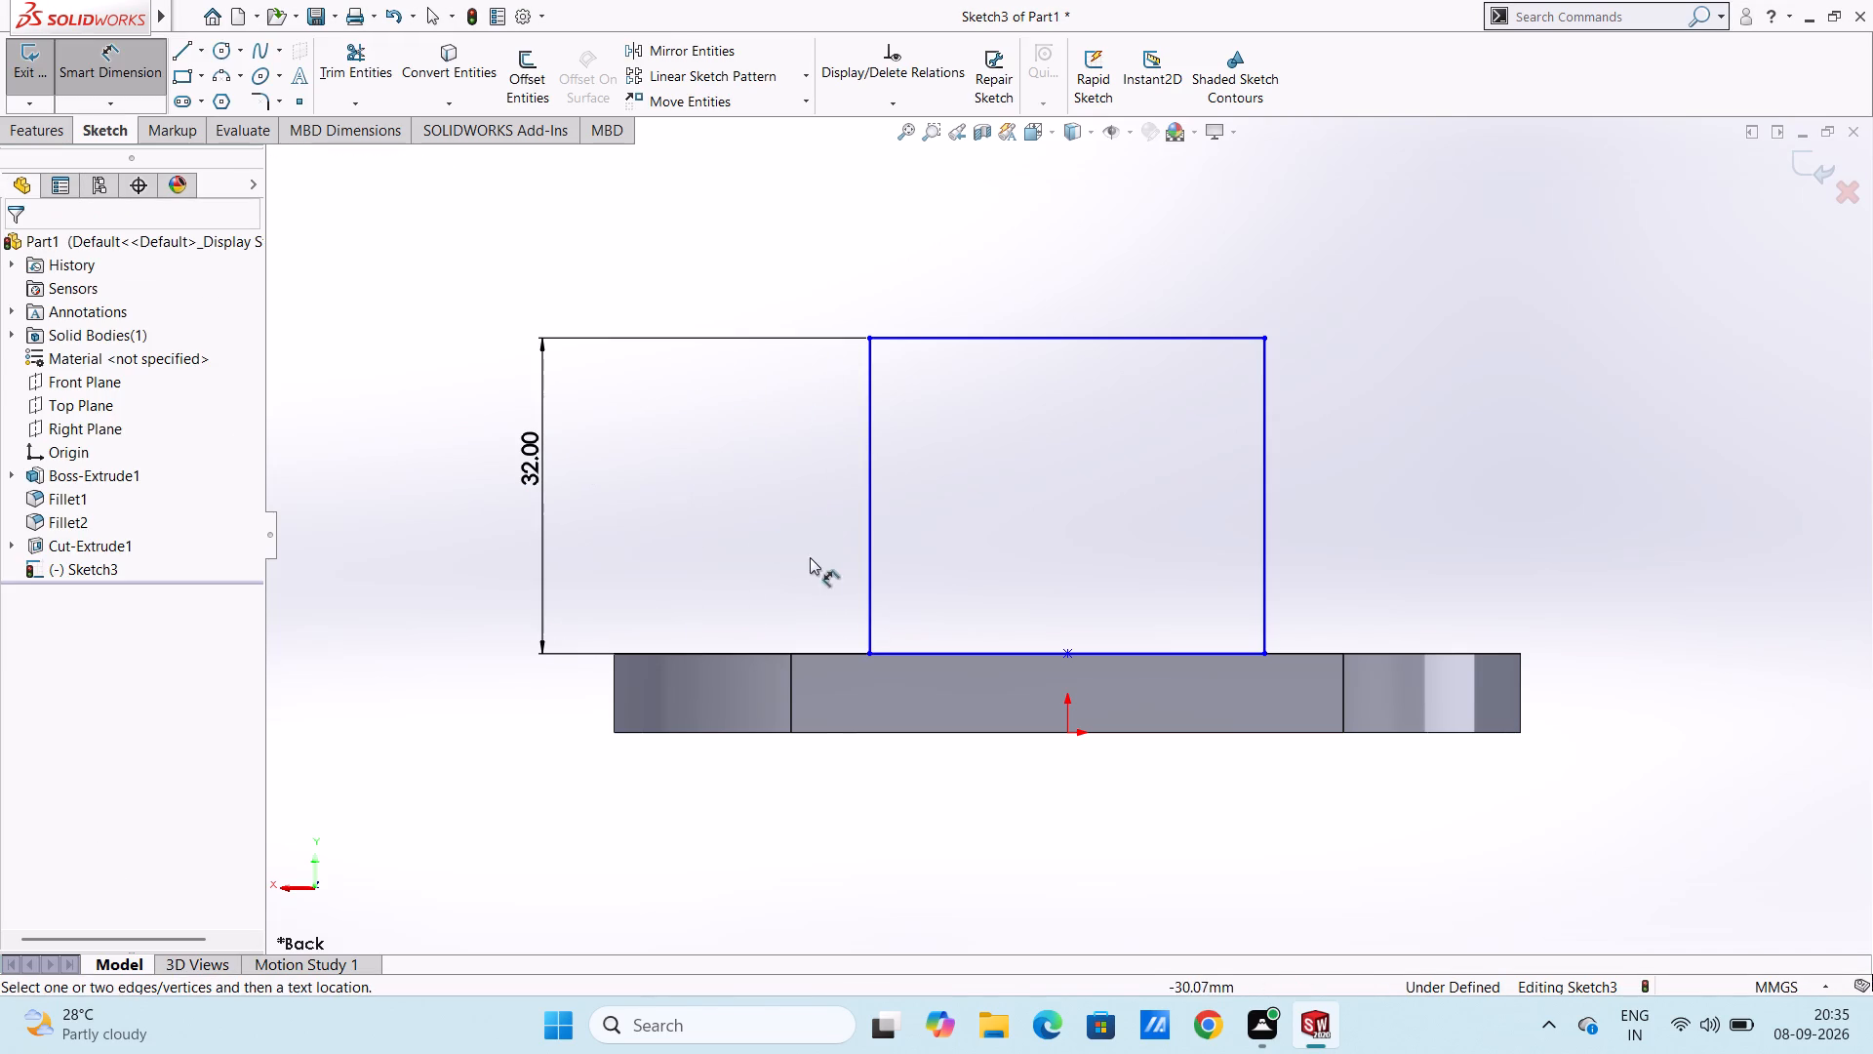
Dimension the distance from the rectangle's lower-left corner to the base line's midpoint at 20 mm.
left_click(868, 653)
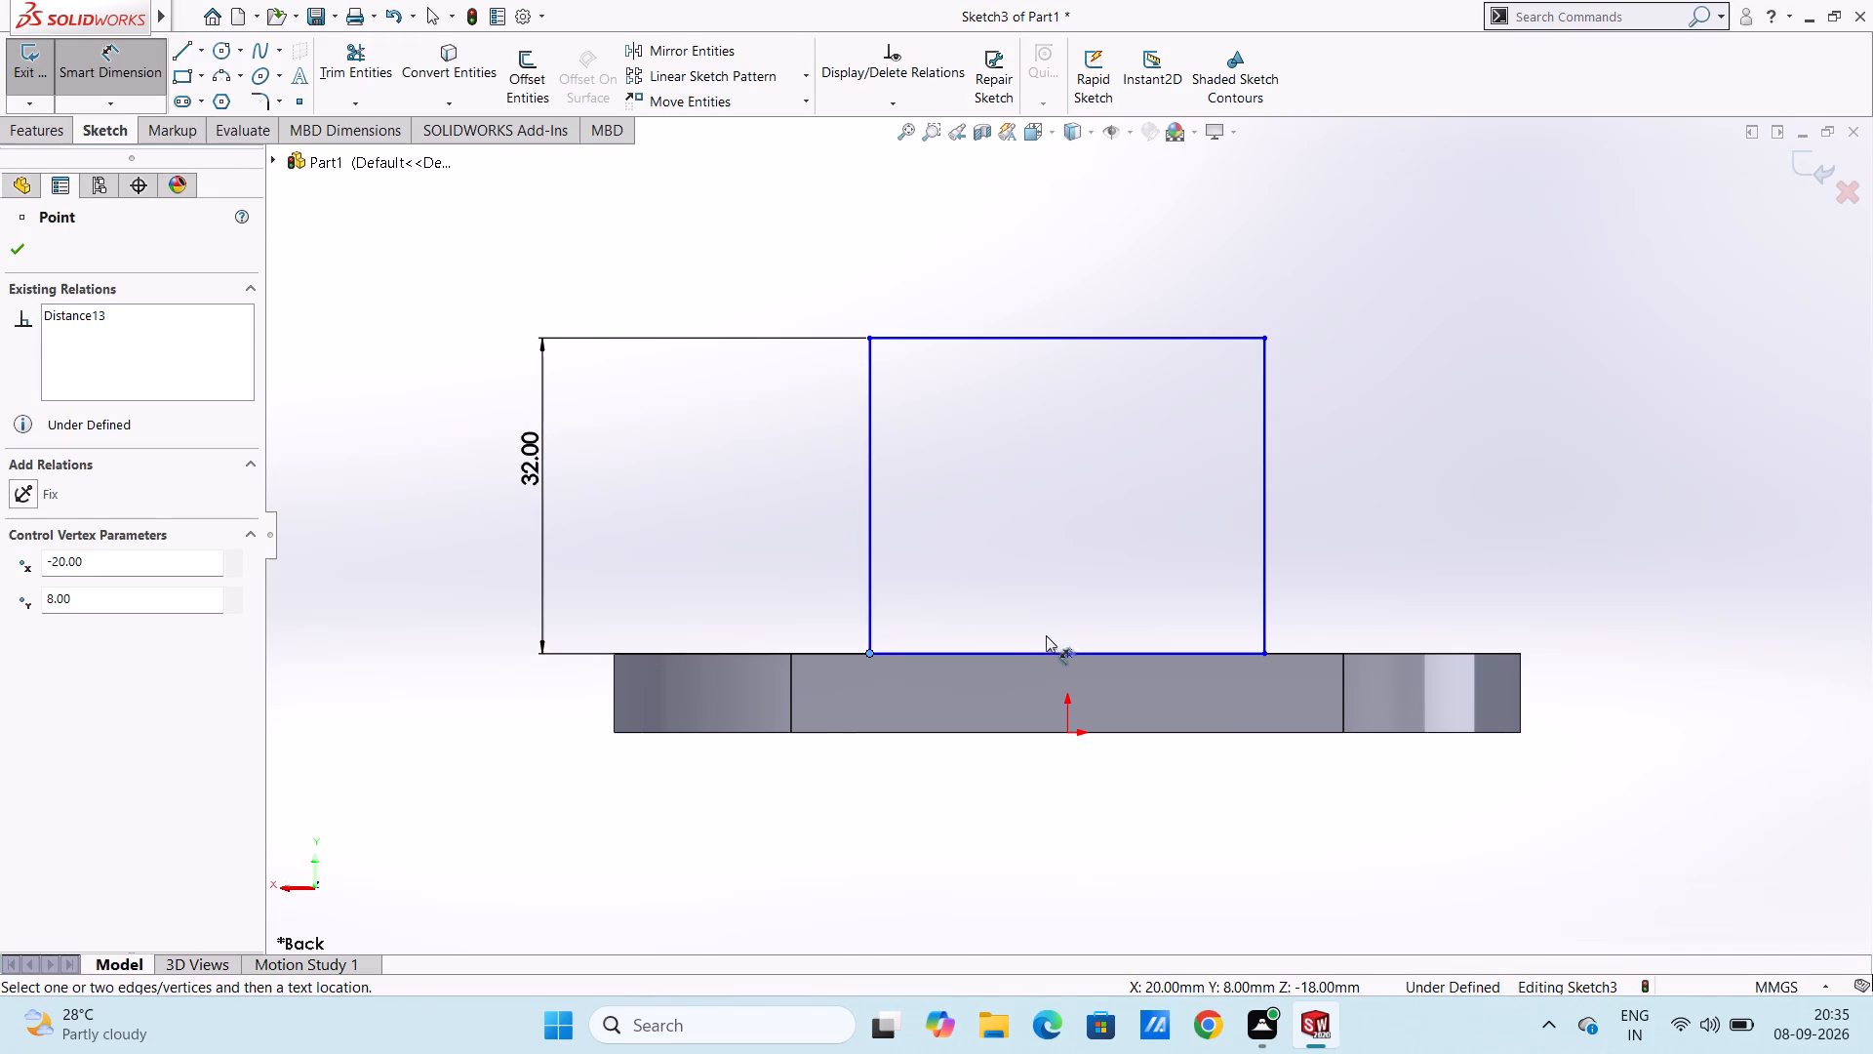
left_click(1067, 649)
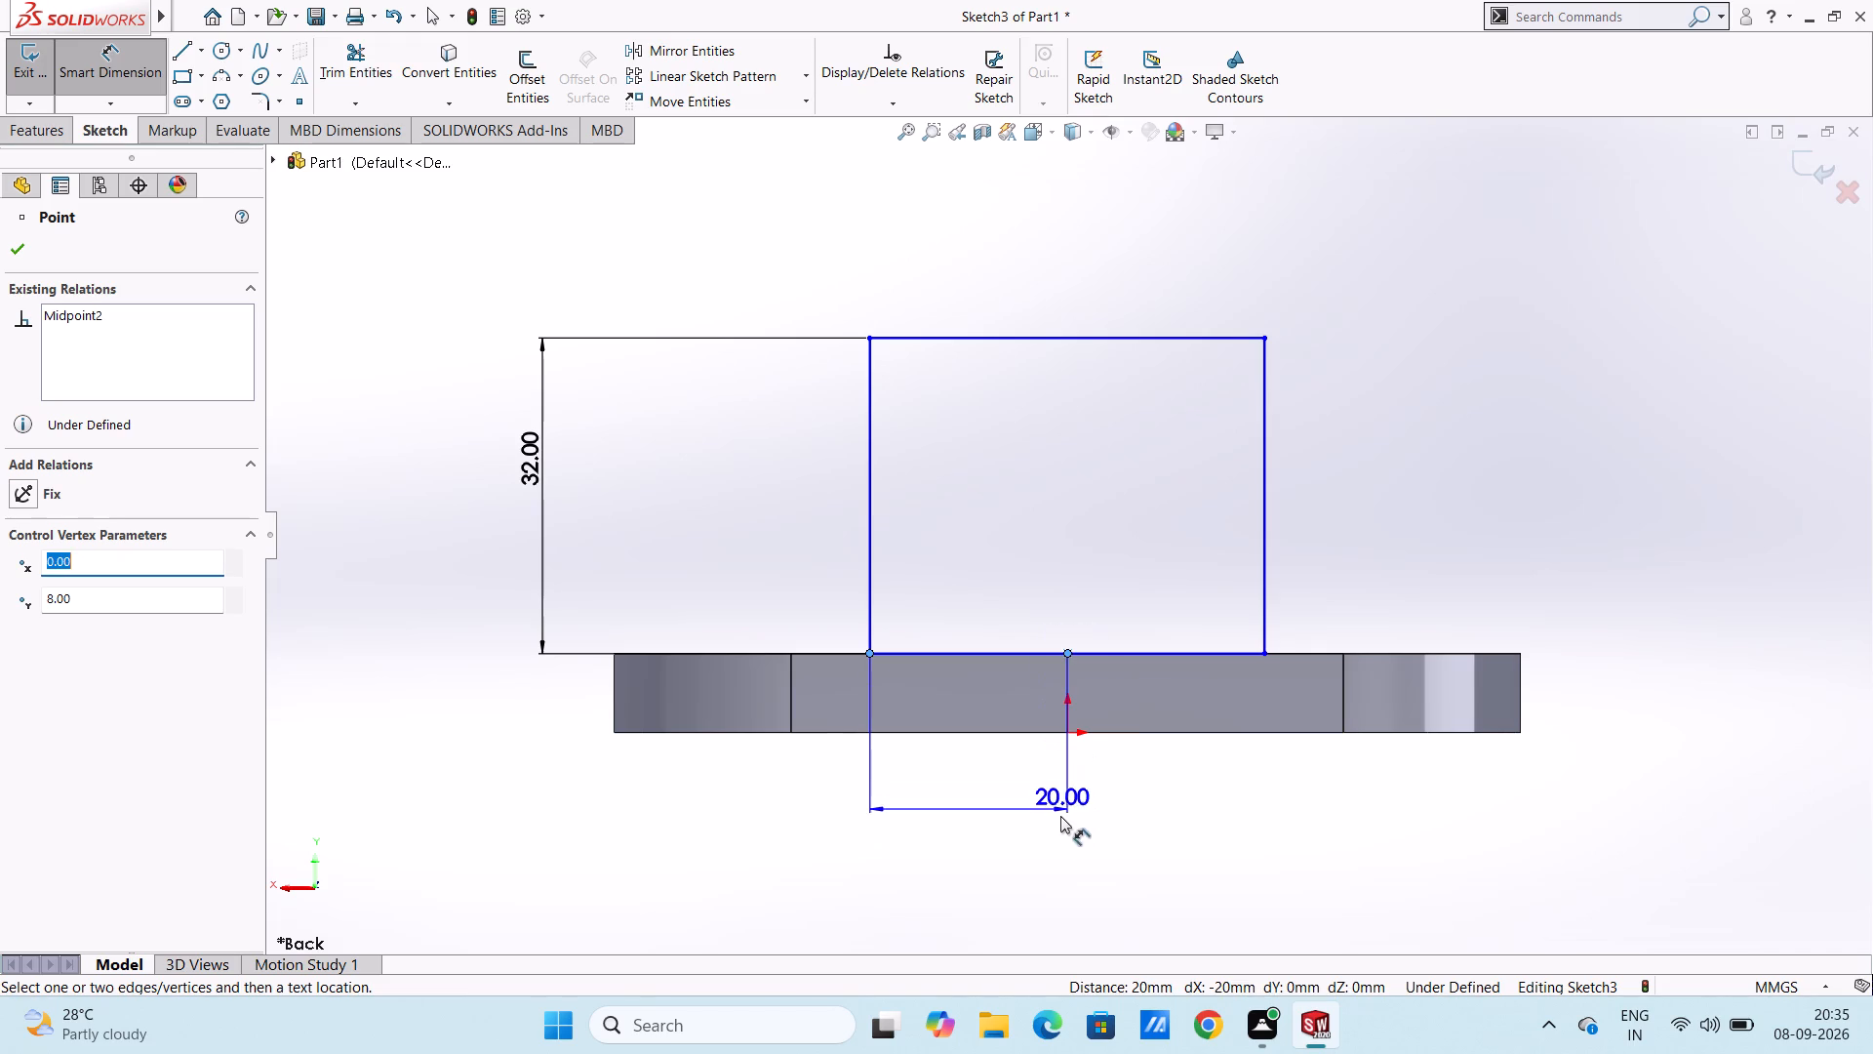
left_click(1056, 859)
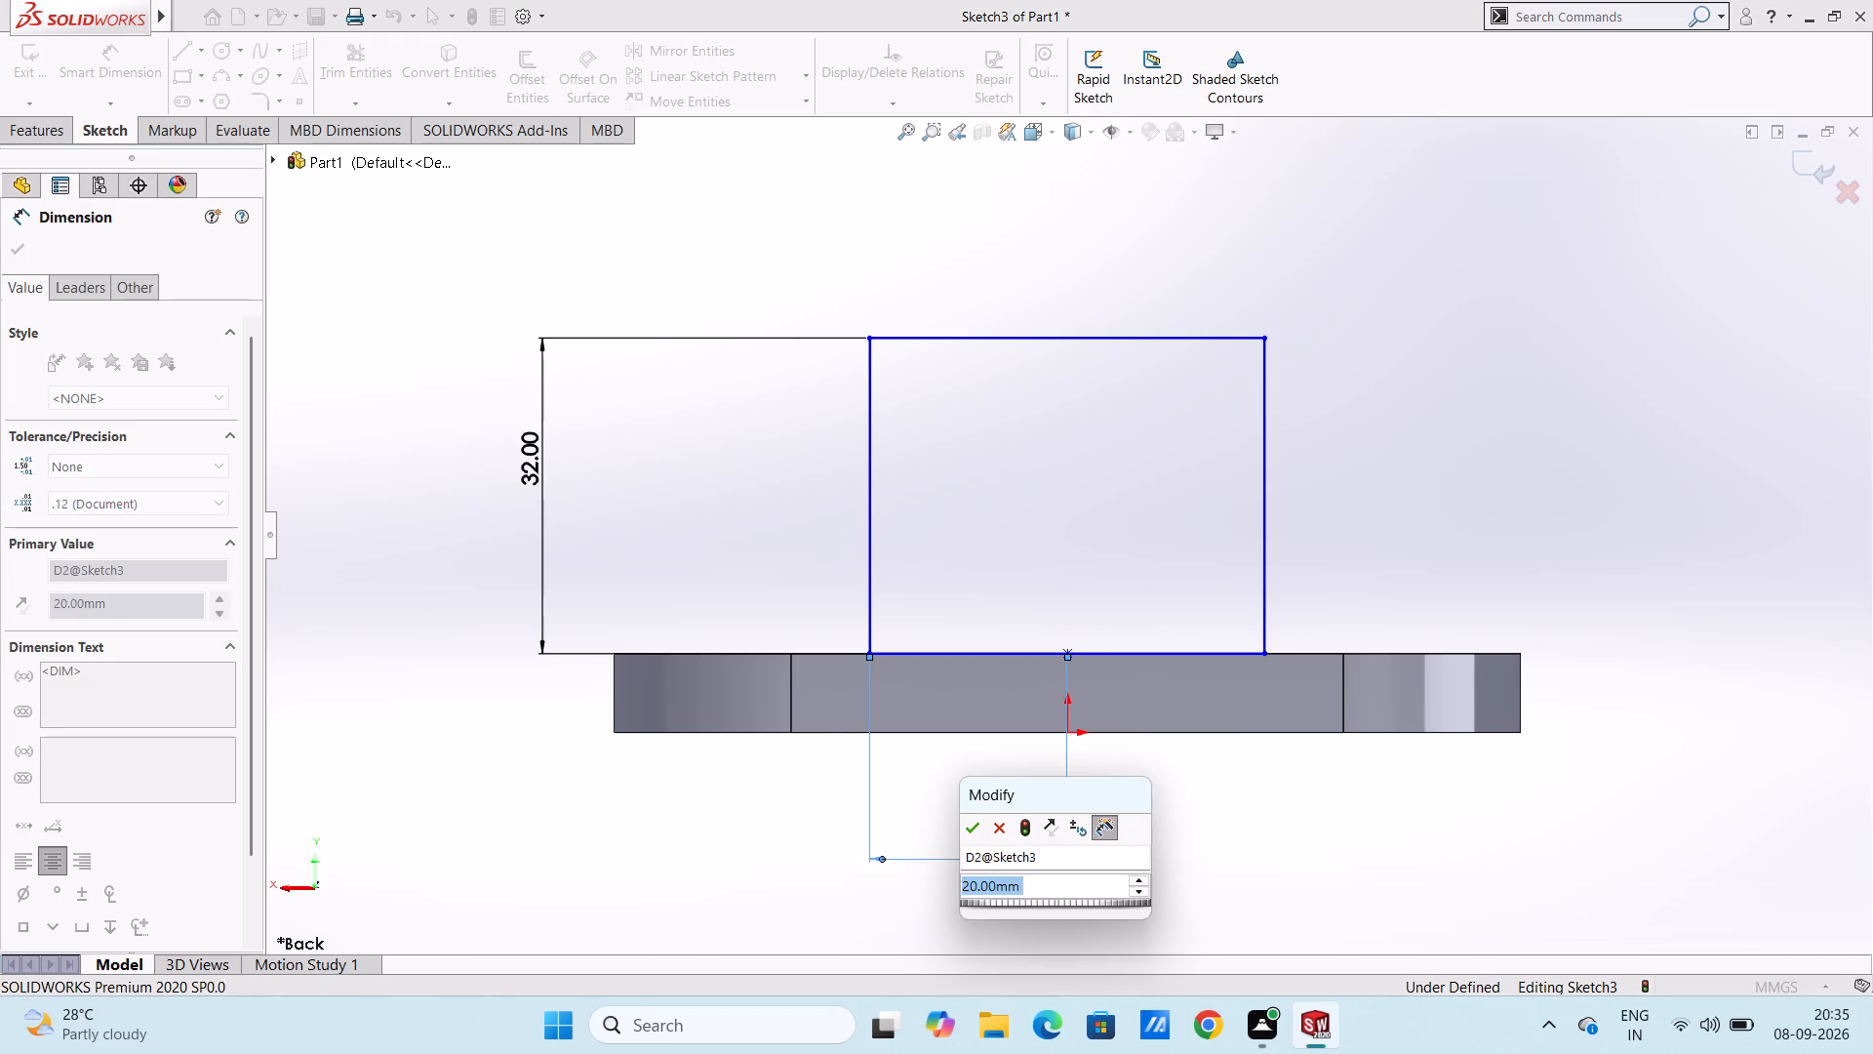
key("Return")
left_click(1142, 836)
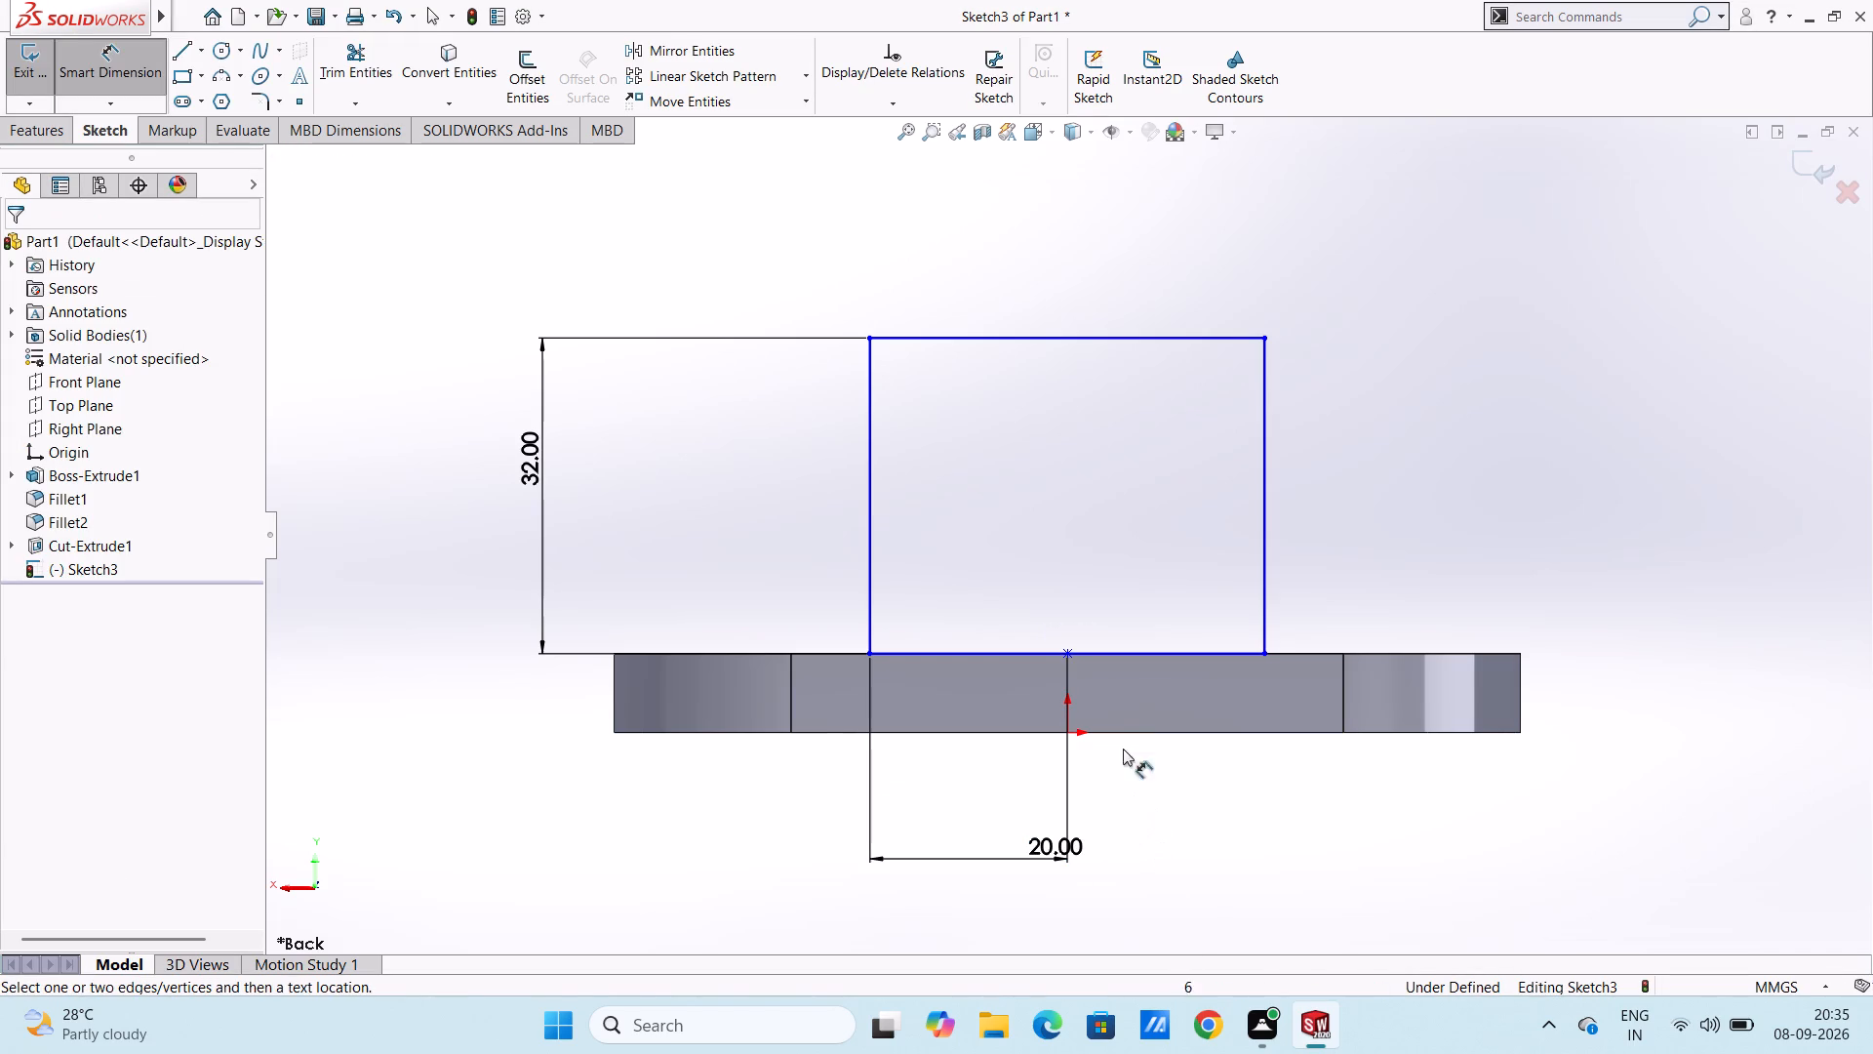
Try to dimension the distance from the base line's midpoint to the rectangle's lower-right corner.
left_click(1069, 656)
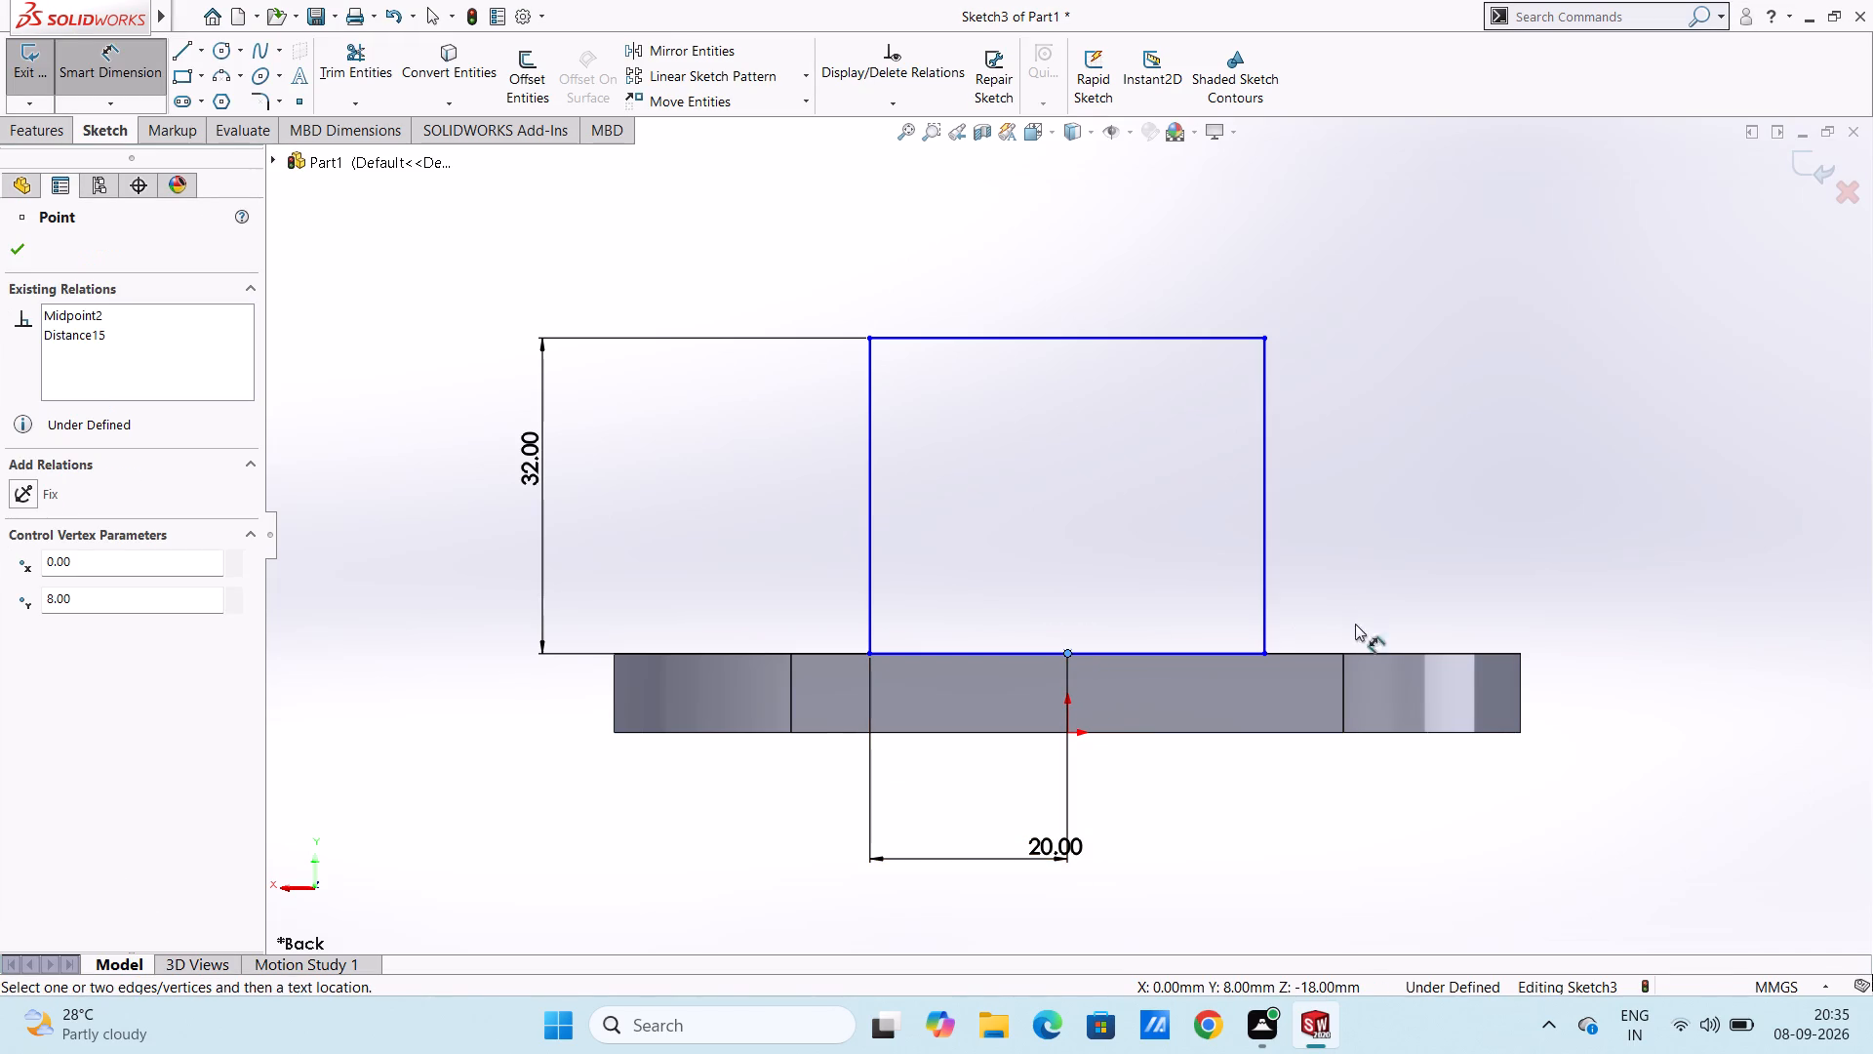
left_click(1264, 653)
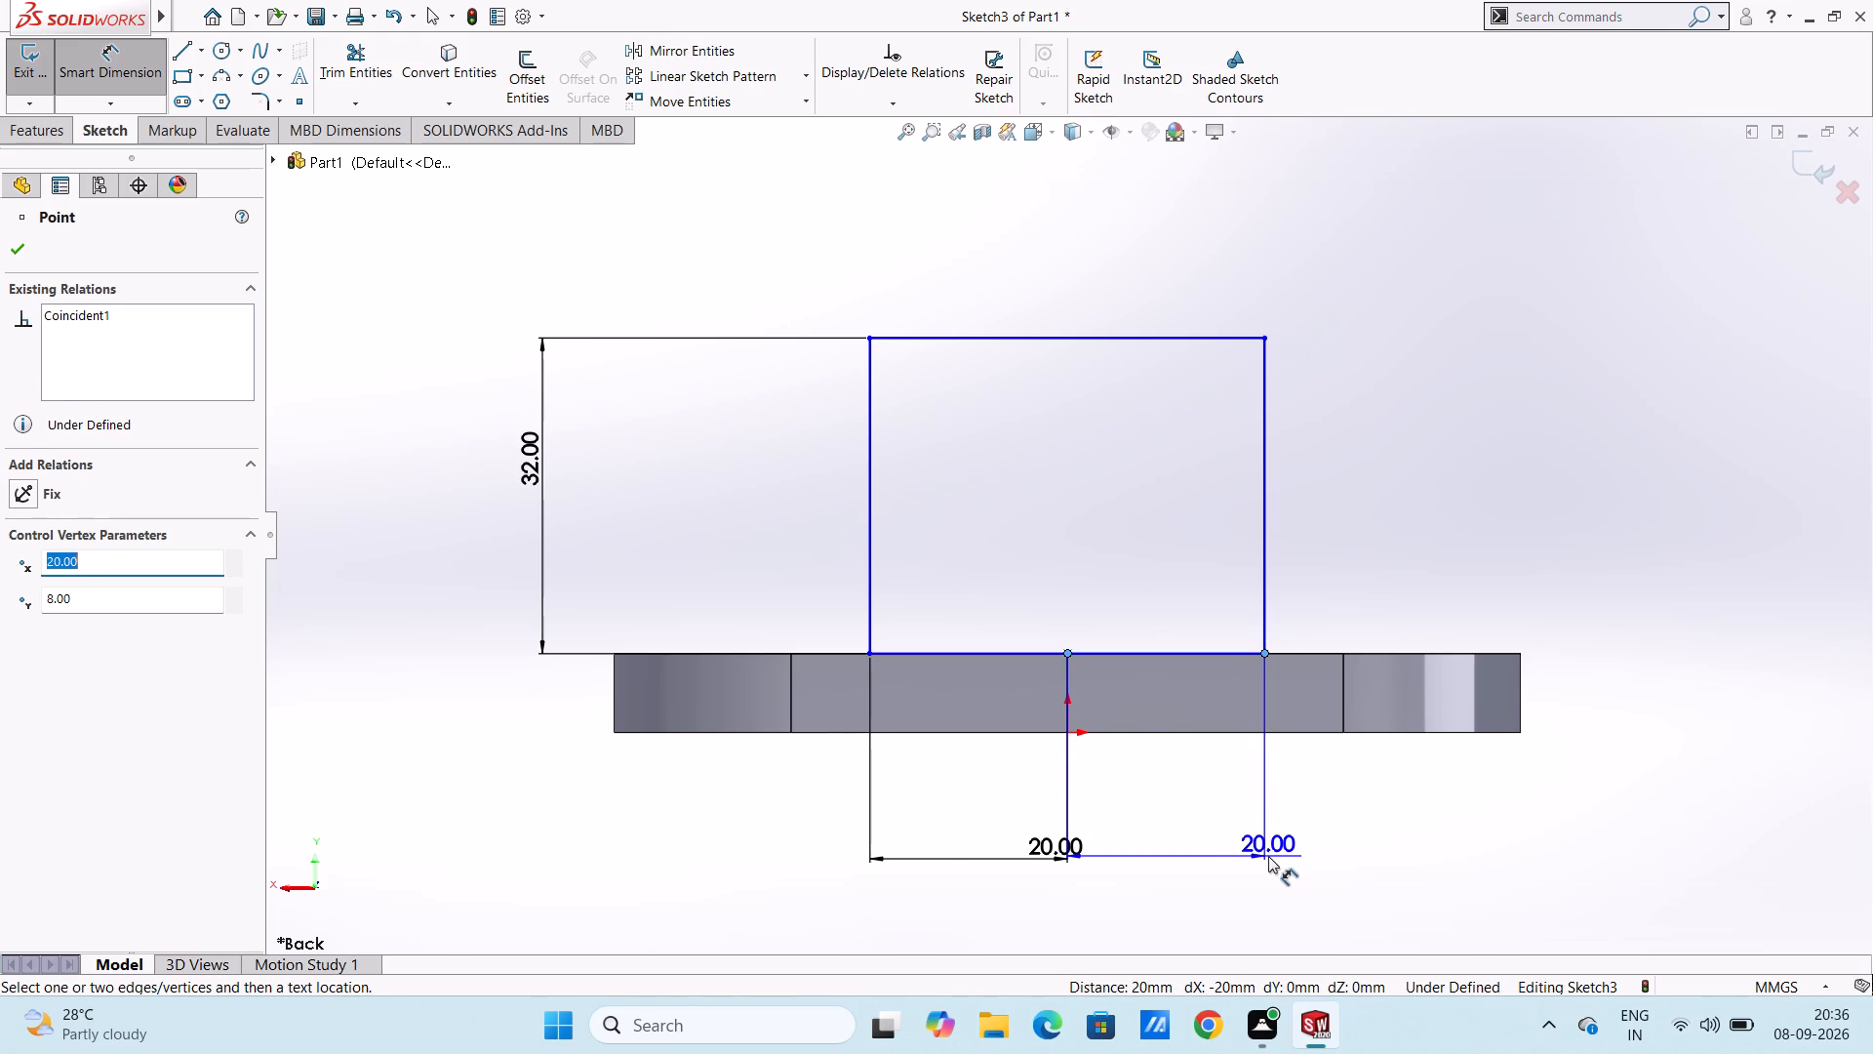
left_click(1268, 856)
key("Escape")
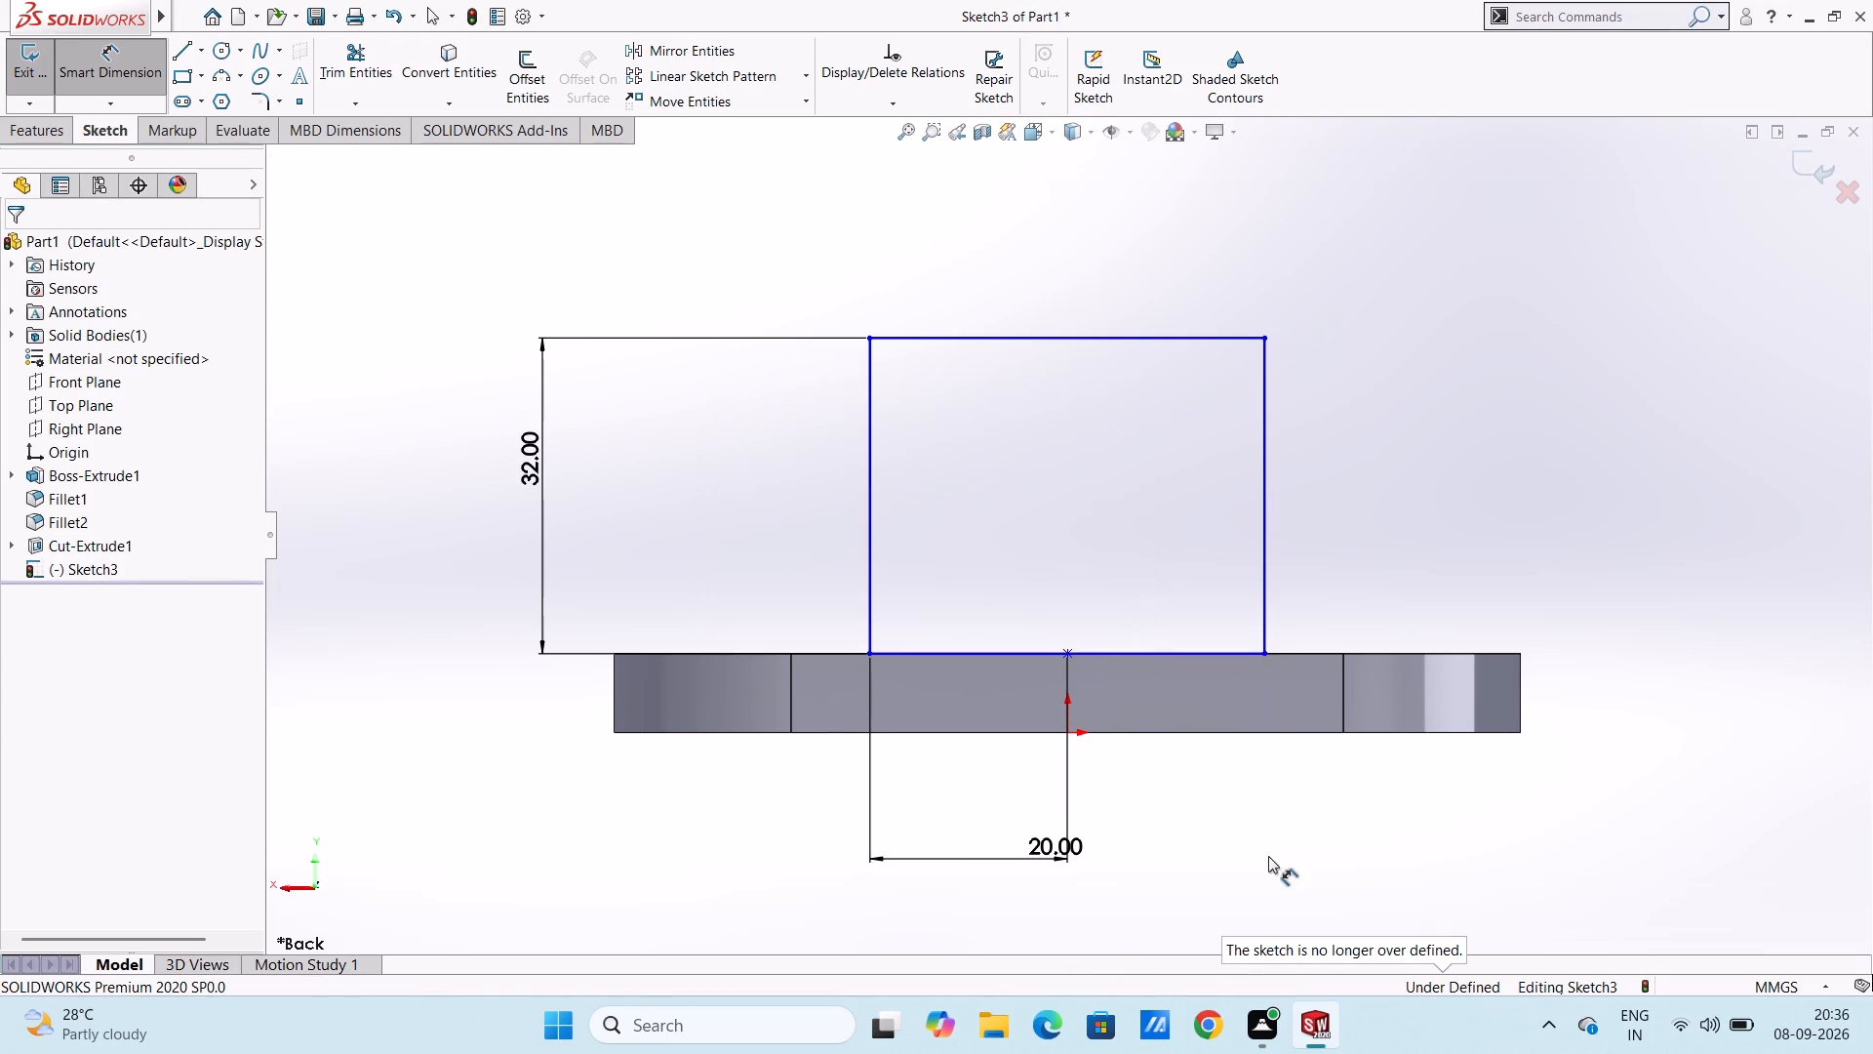
Dimension the horizontal distance from the base line's midpoint to the rectangle's upper-right corner at 20 mm.
left_click(1066, 657)
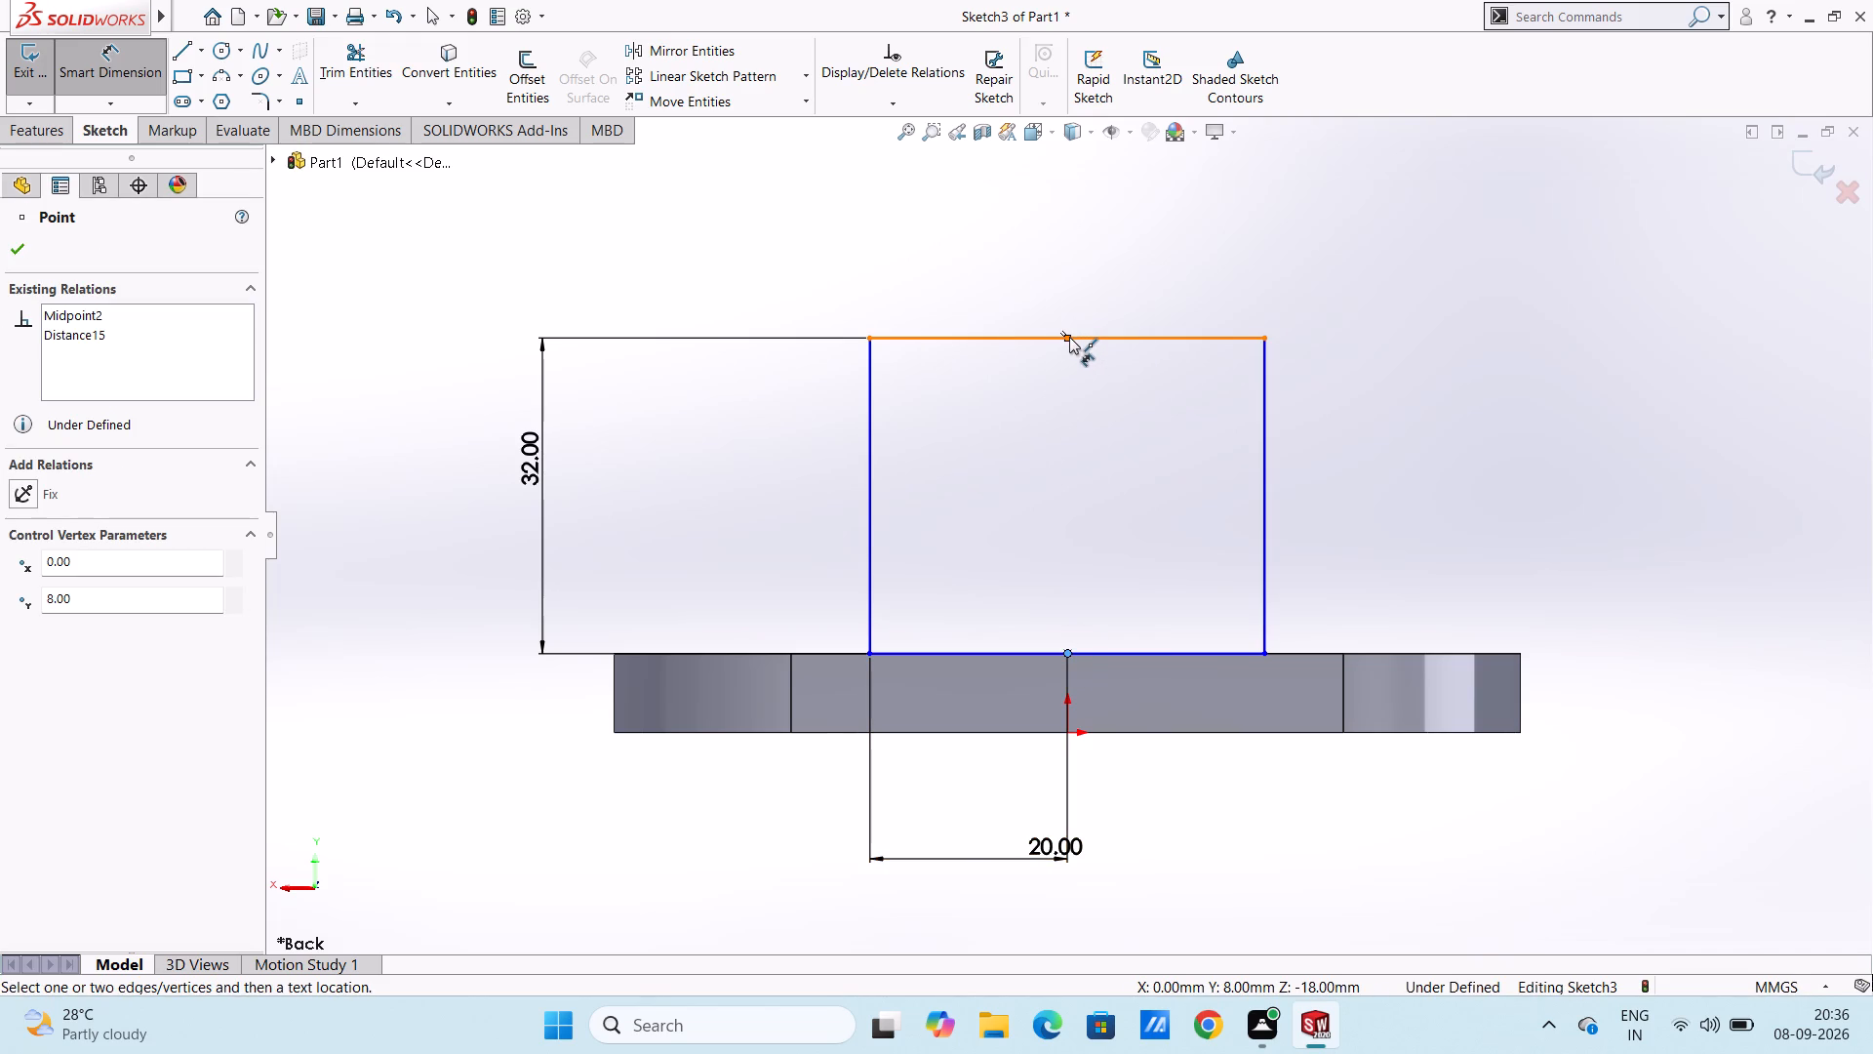
left_click(1265, 338)
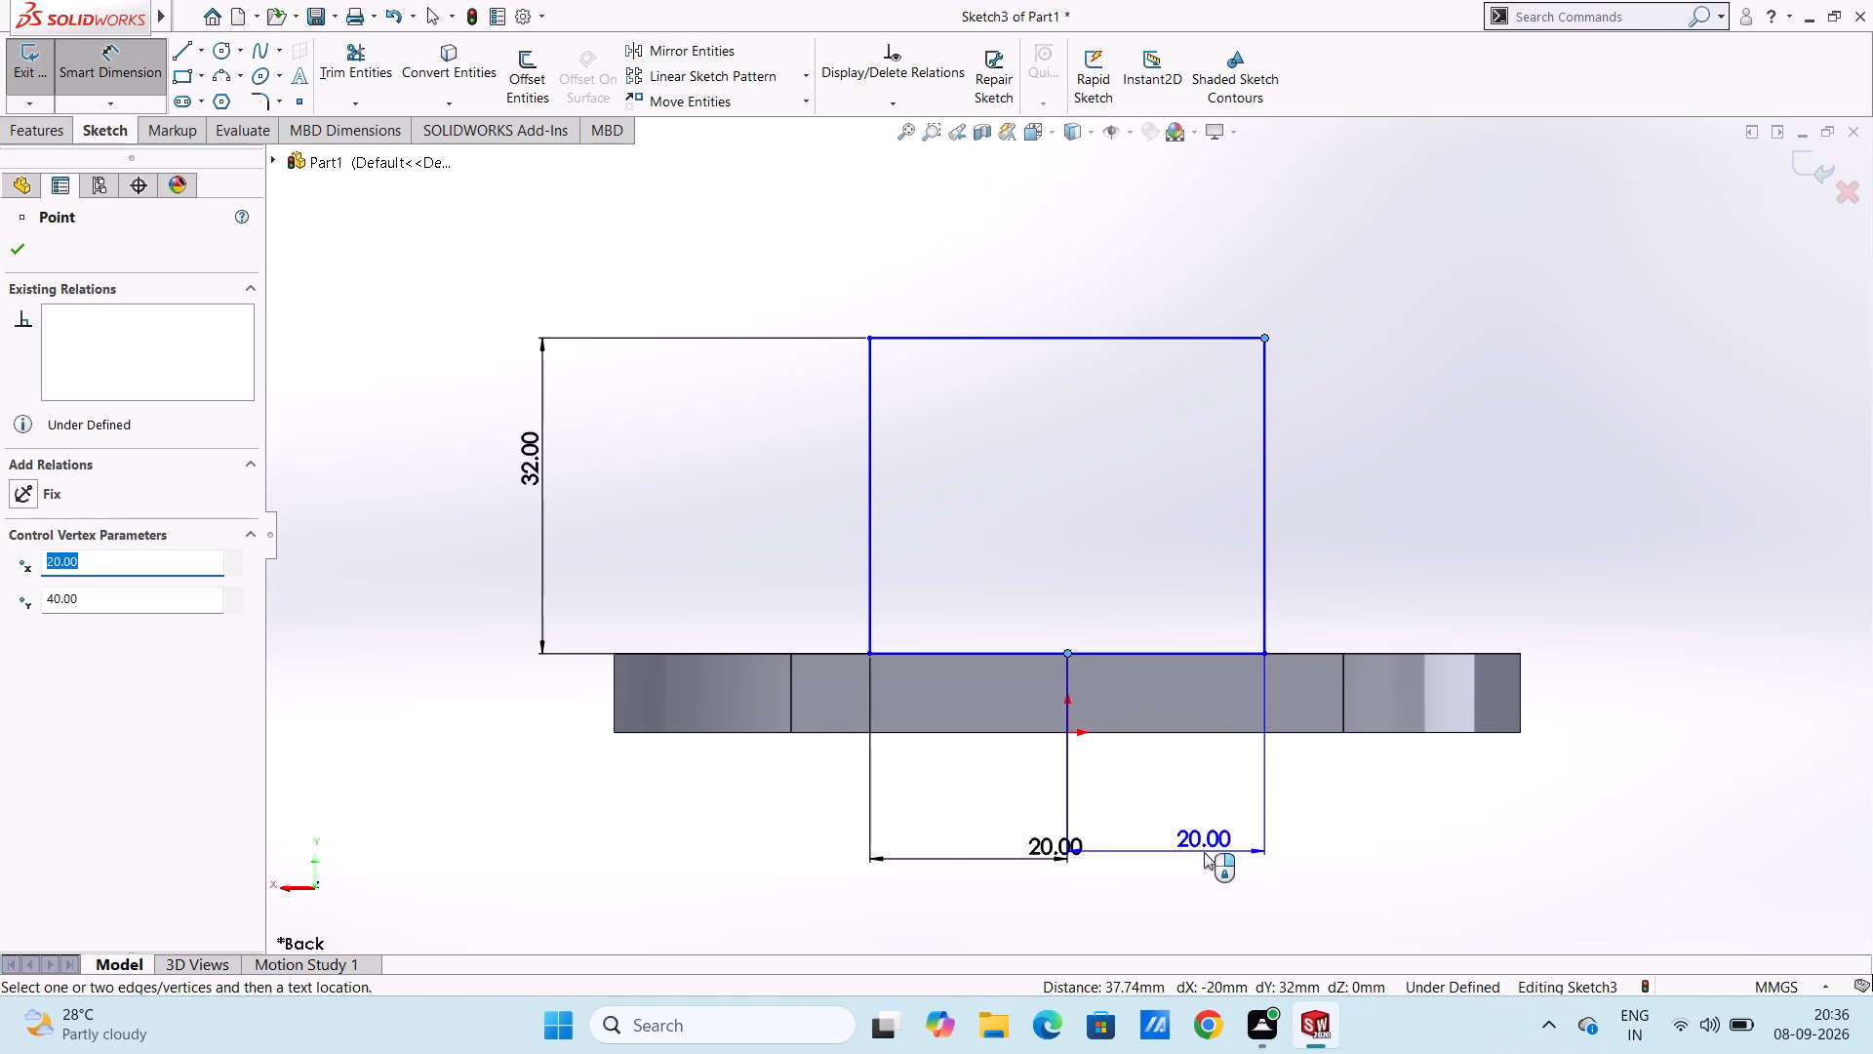
left_click(1206, 859)
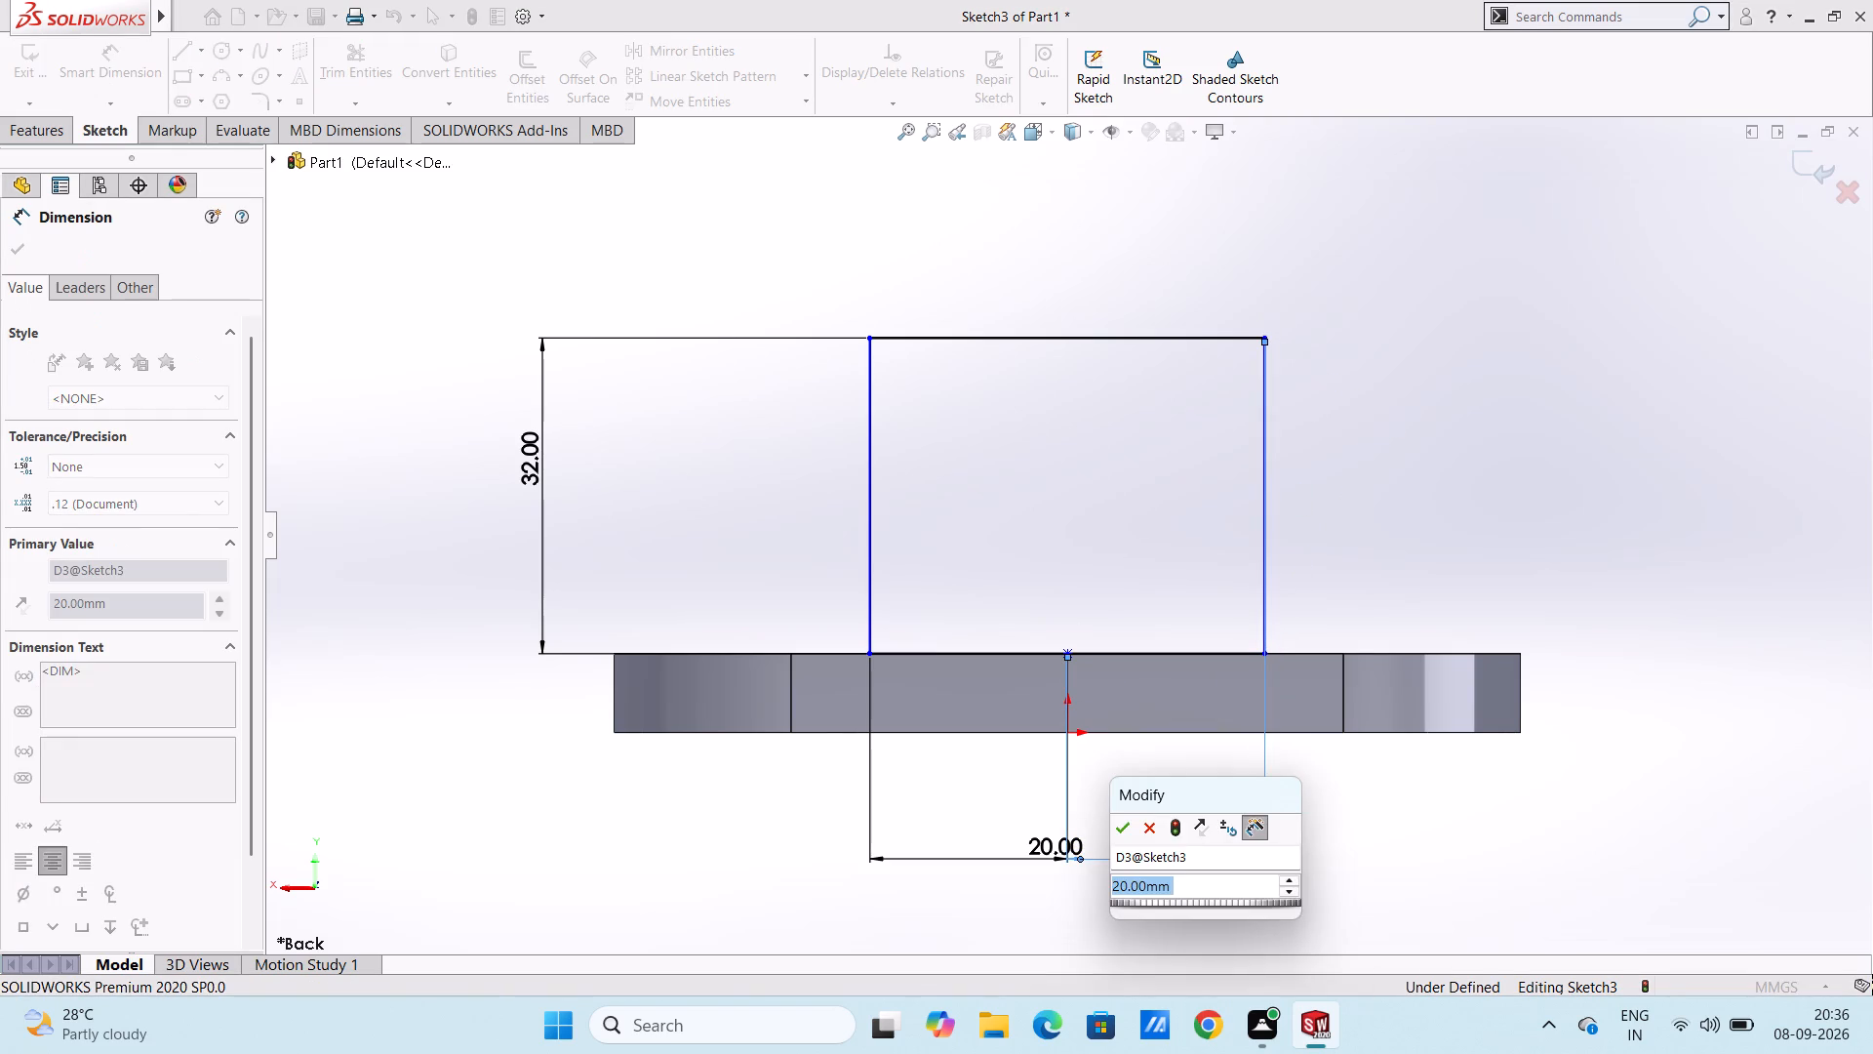
key("Return")
left_click(1387, 796)
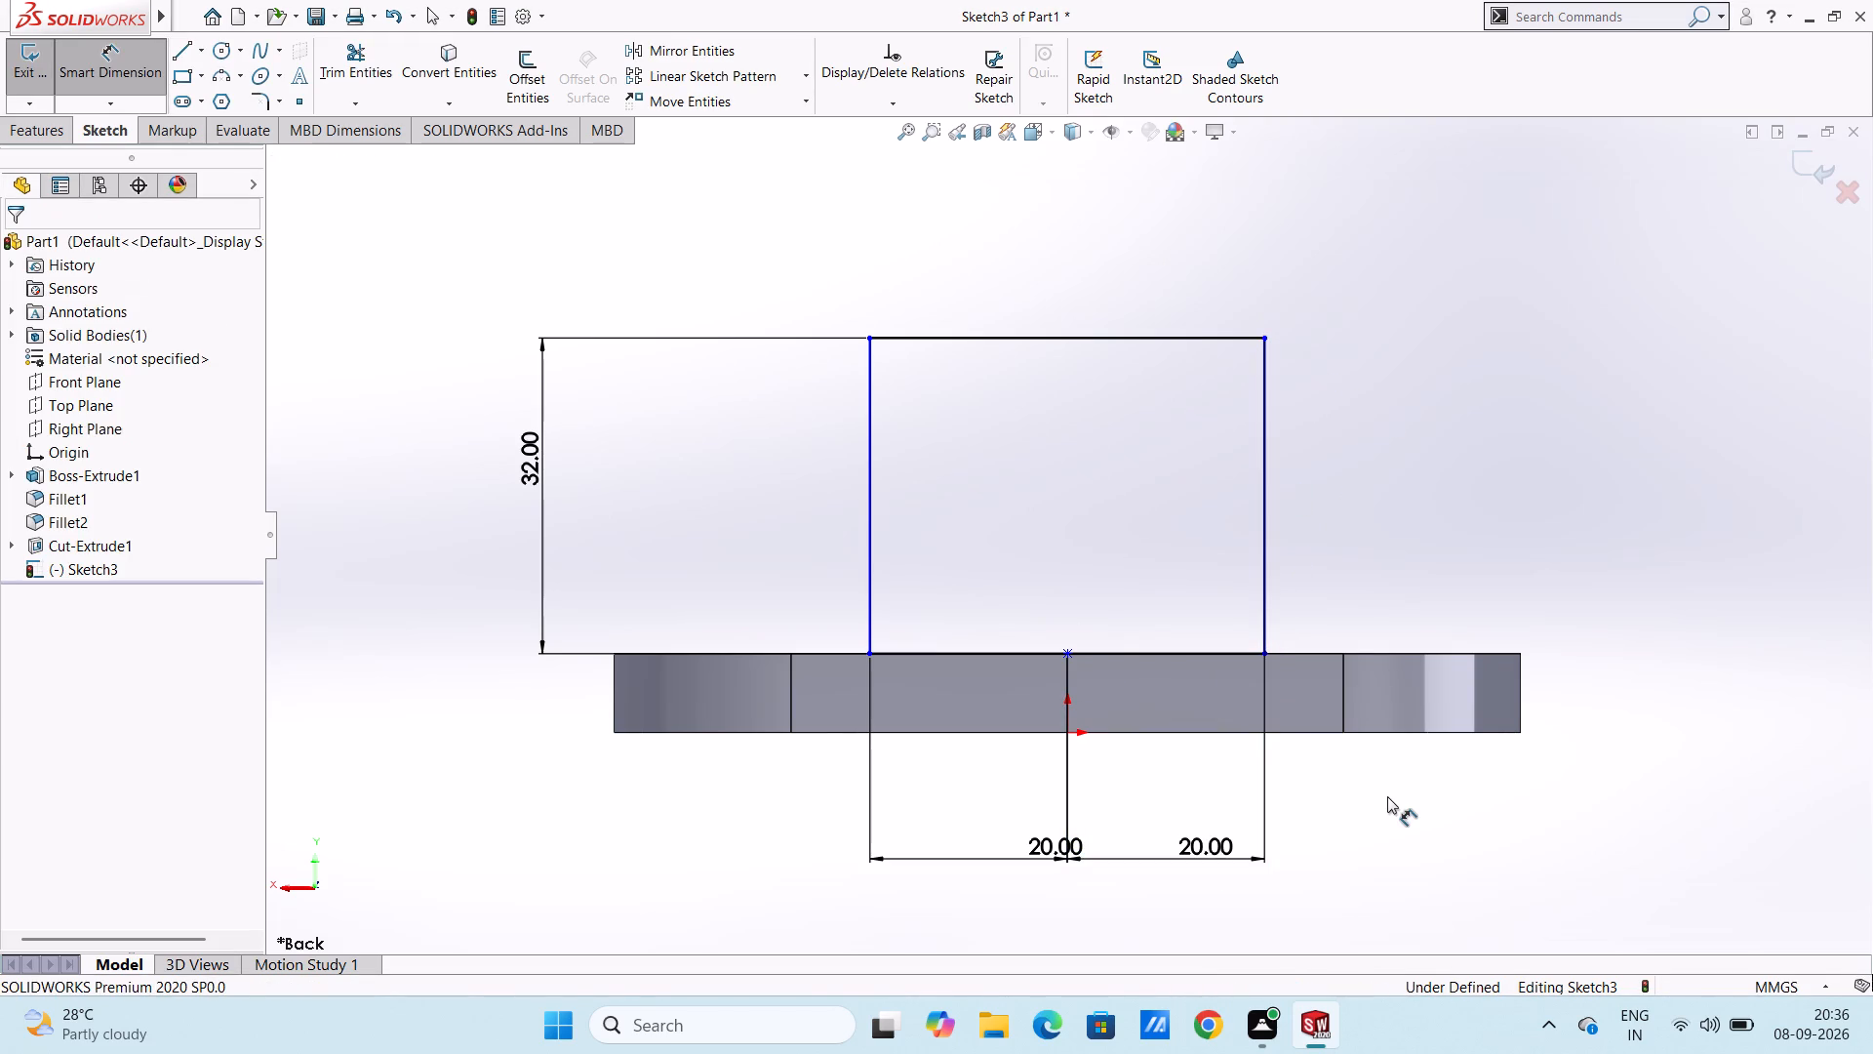
key("Escape")
key("Escape")
key("Escape")
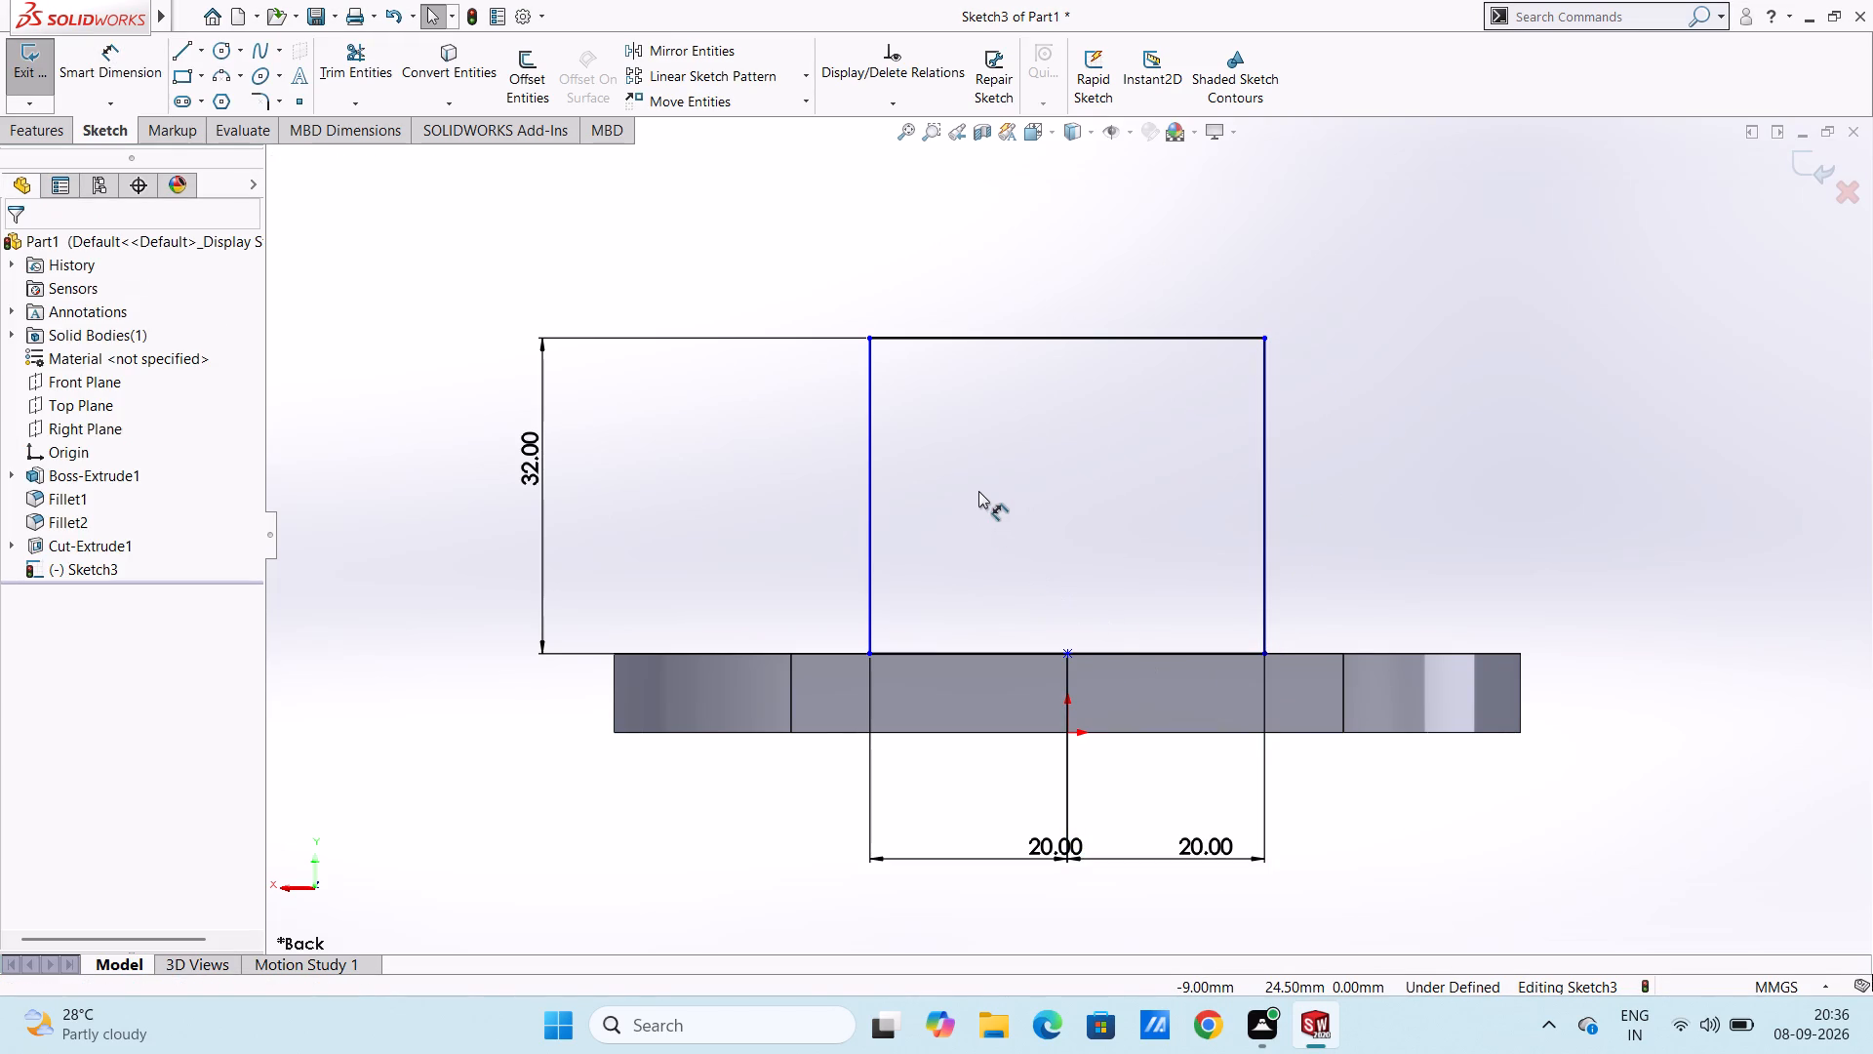
Extrude the rectangle 10 mm blind in the reversed direction, over the plate, with the result merged.
key("ctrl+7")
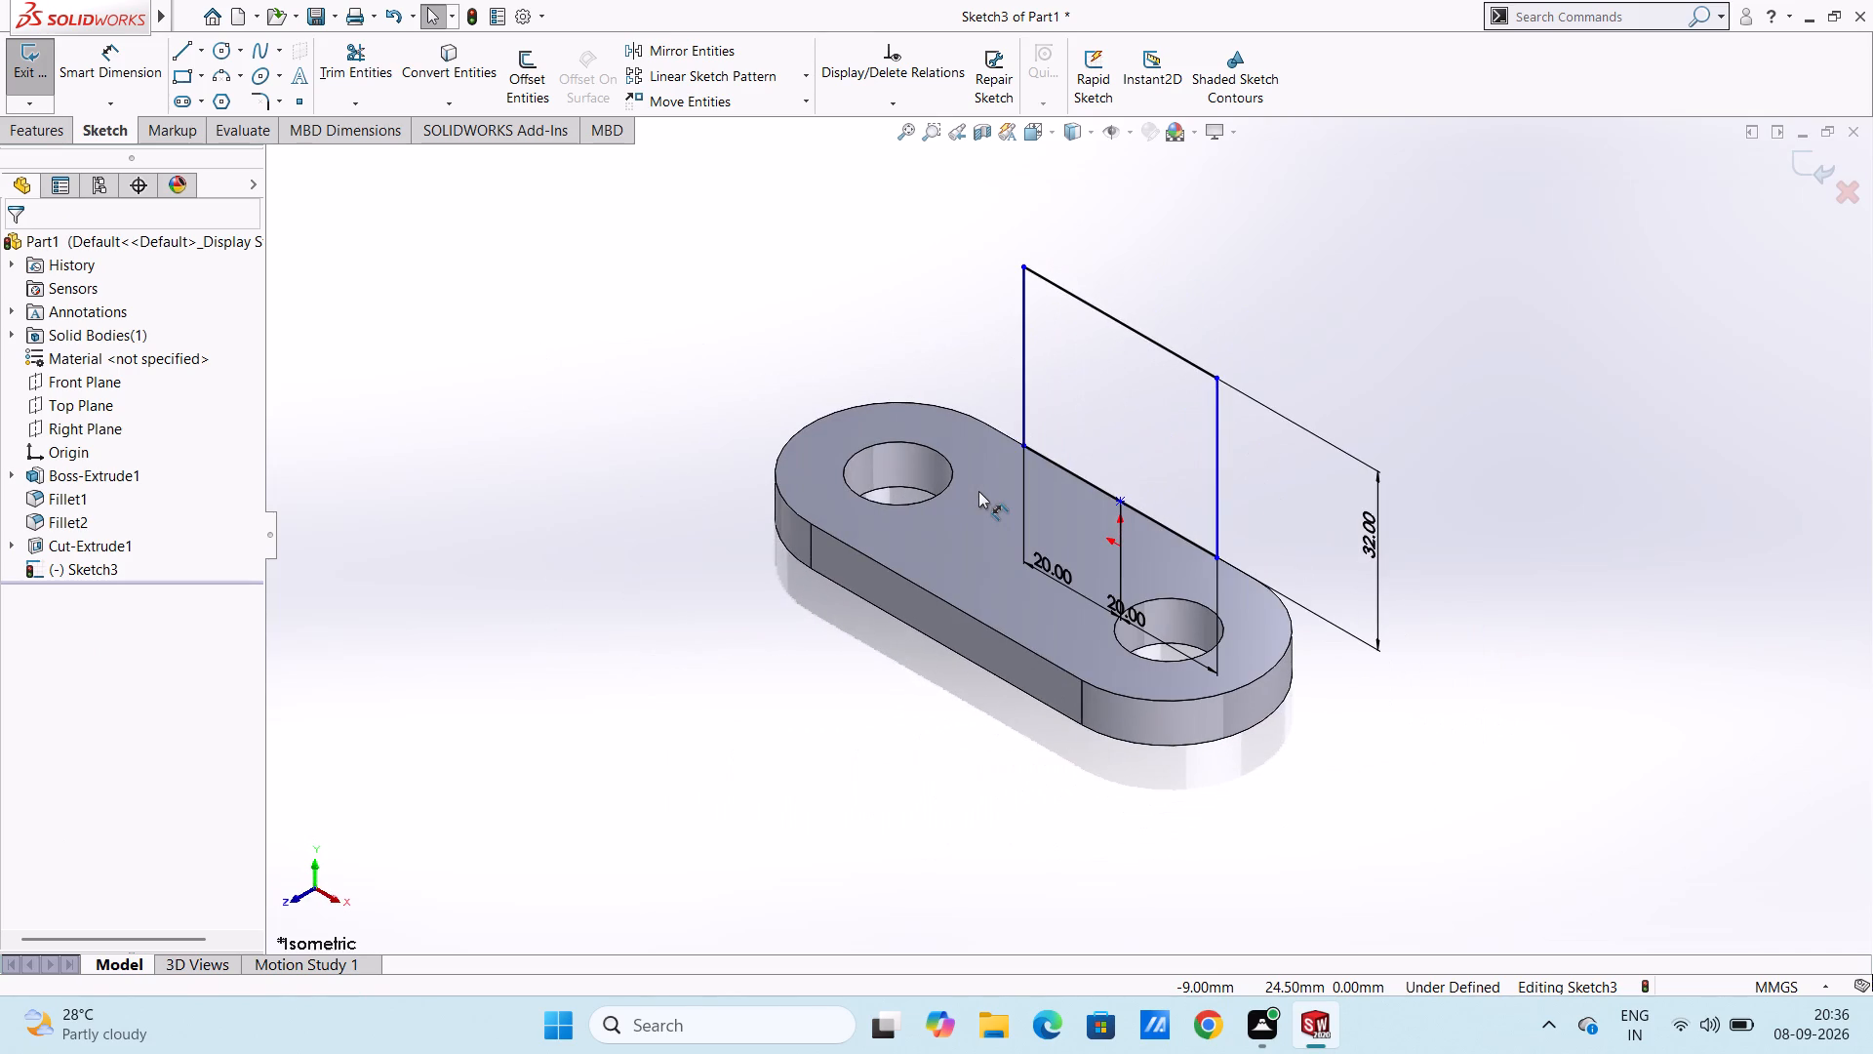
left_click(26, 134)
left_click(21, 86)
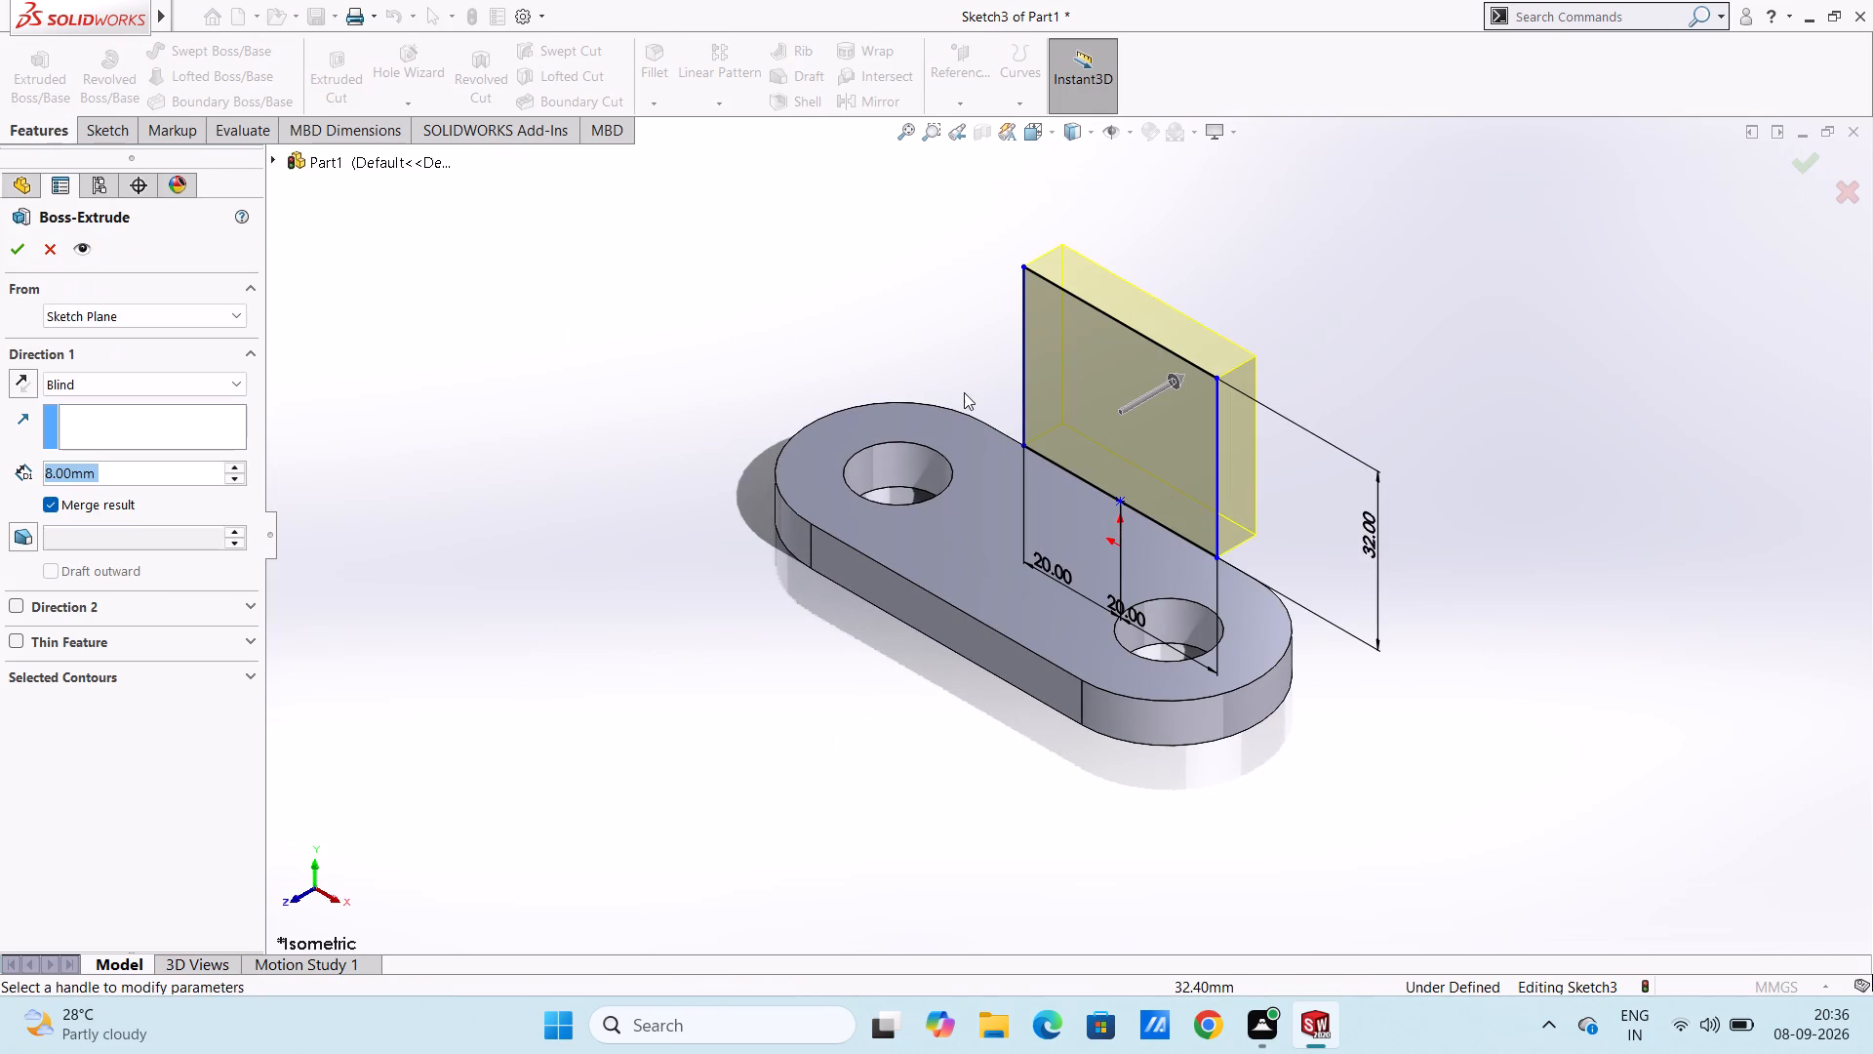
left_click(1171, 383)
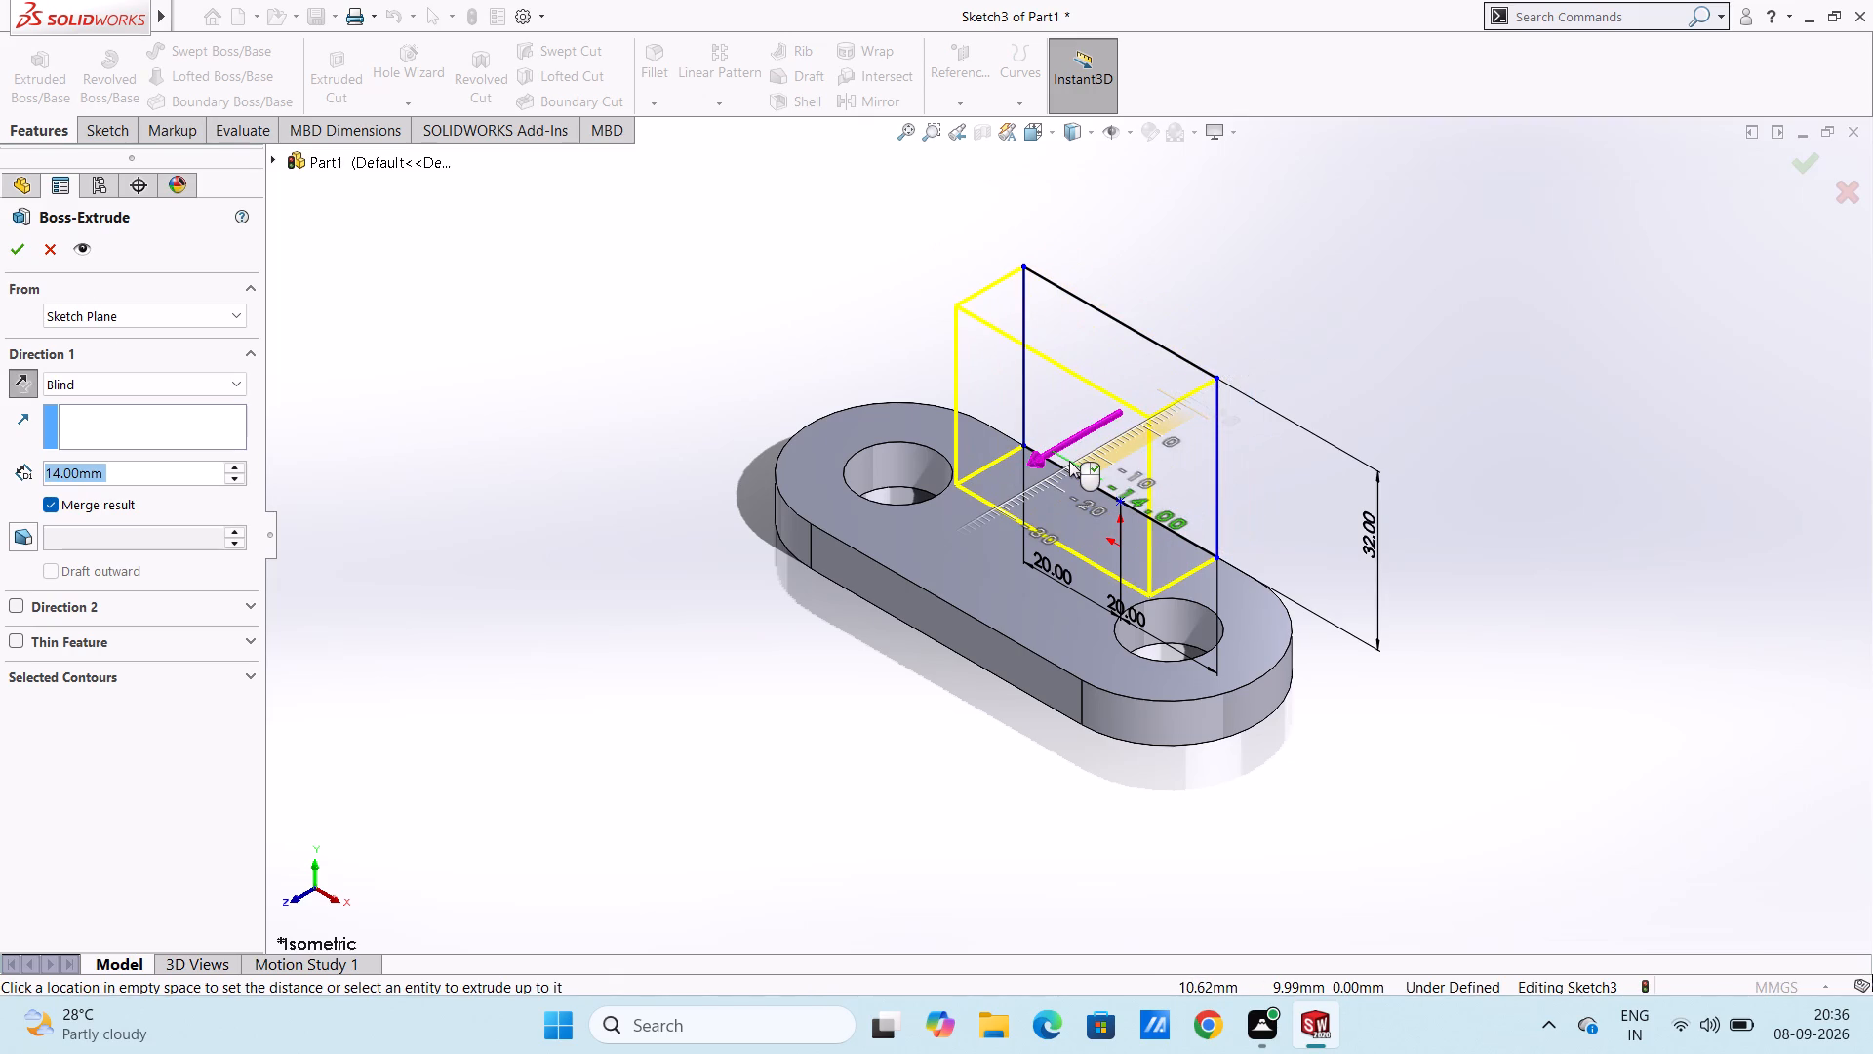
type("10")
key("Return")
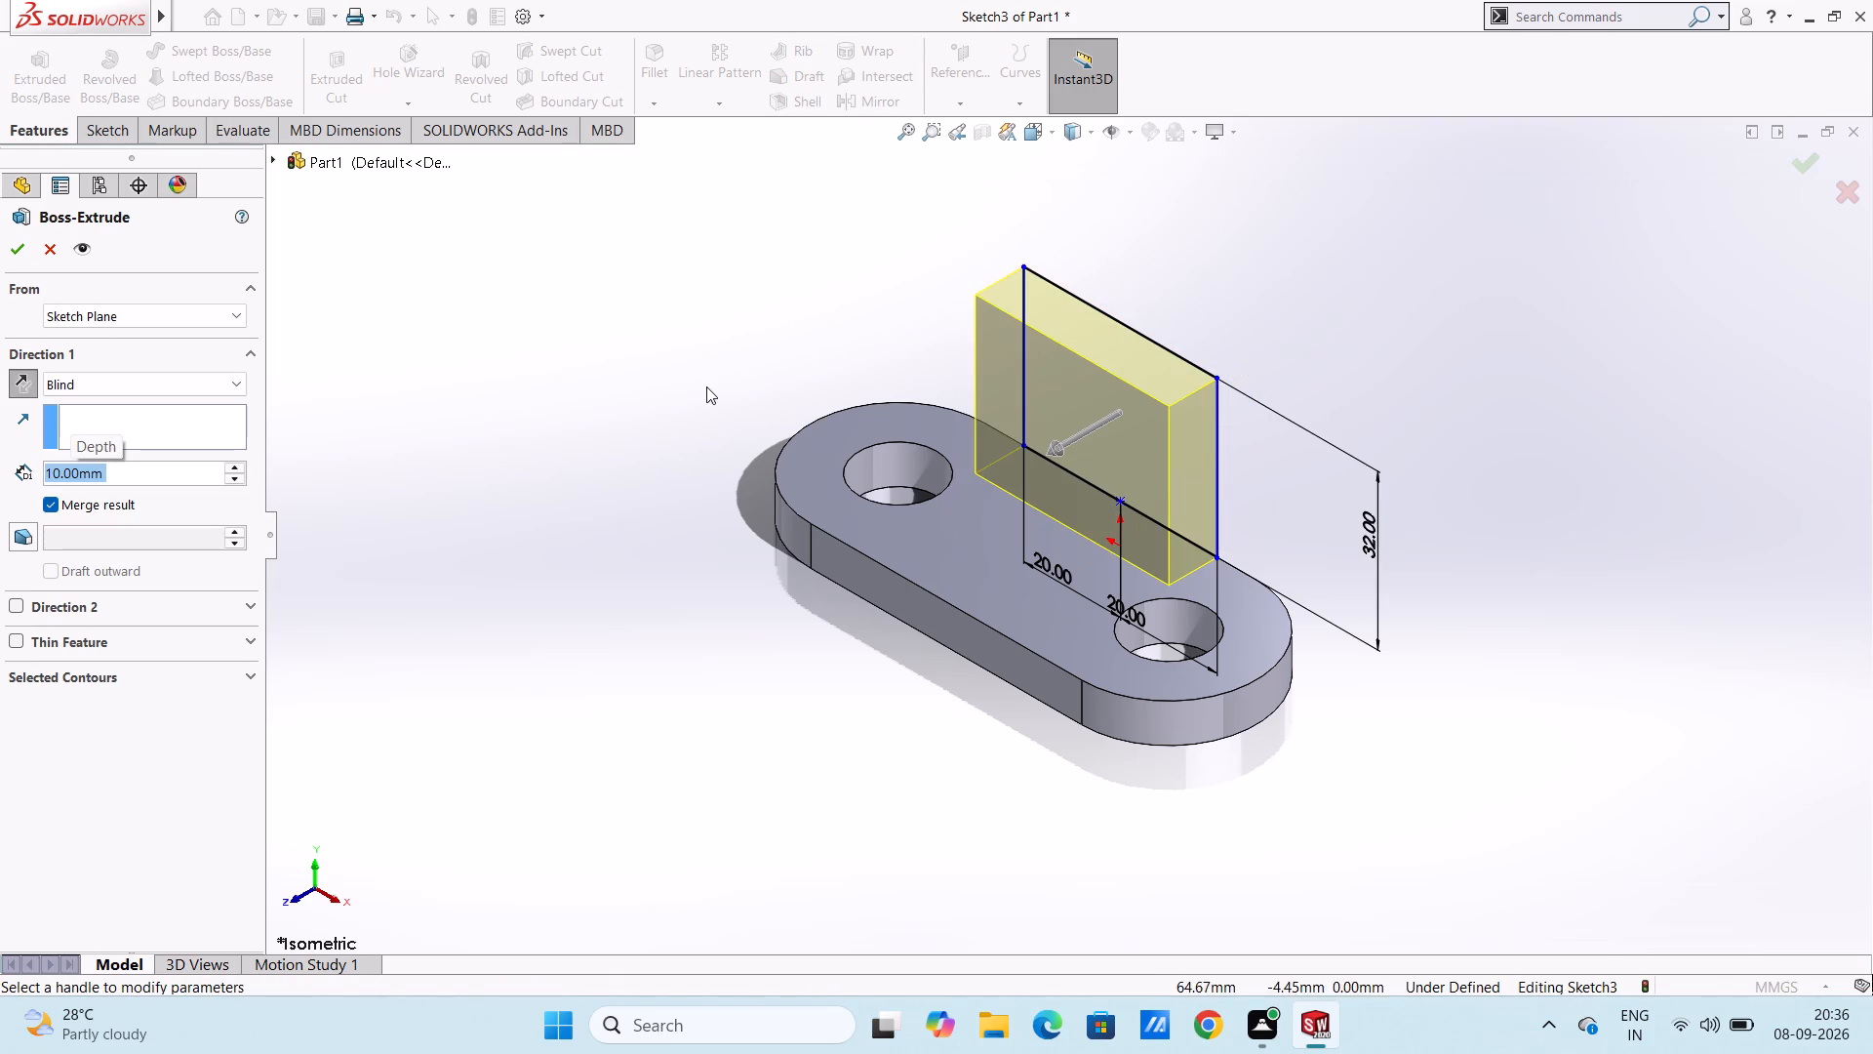
left_click(23, 249)
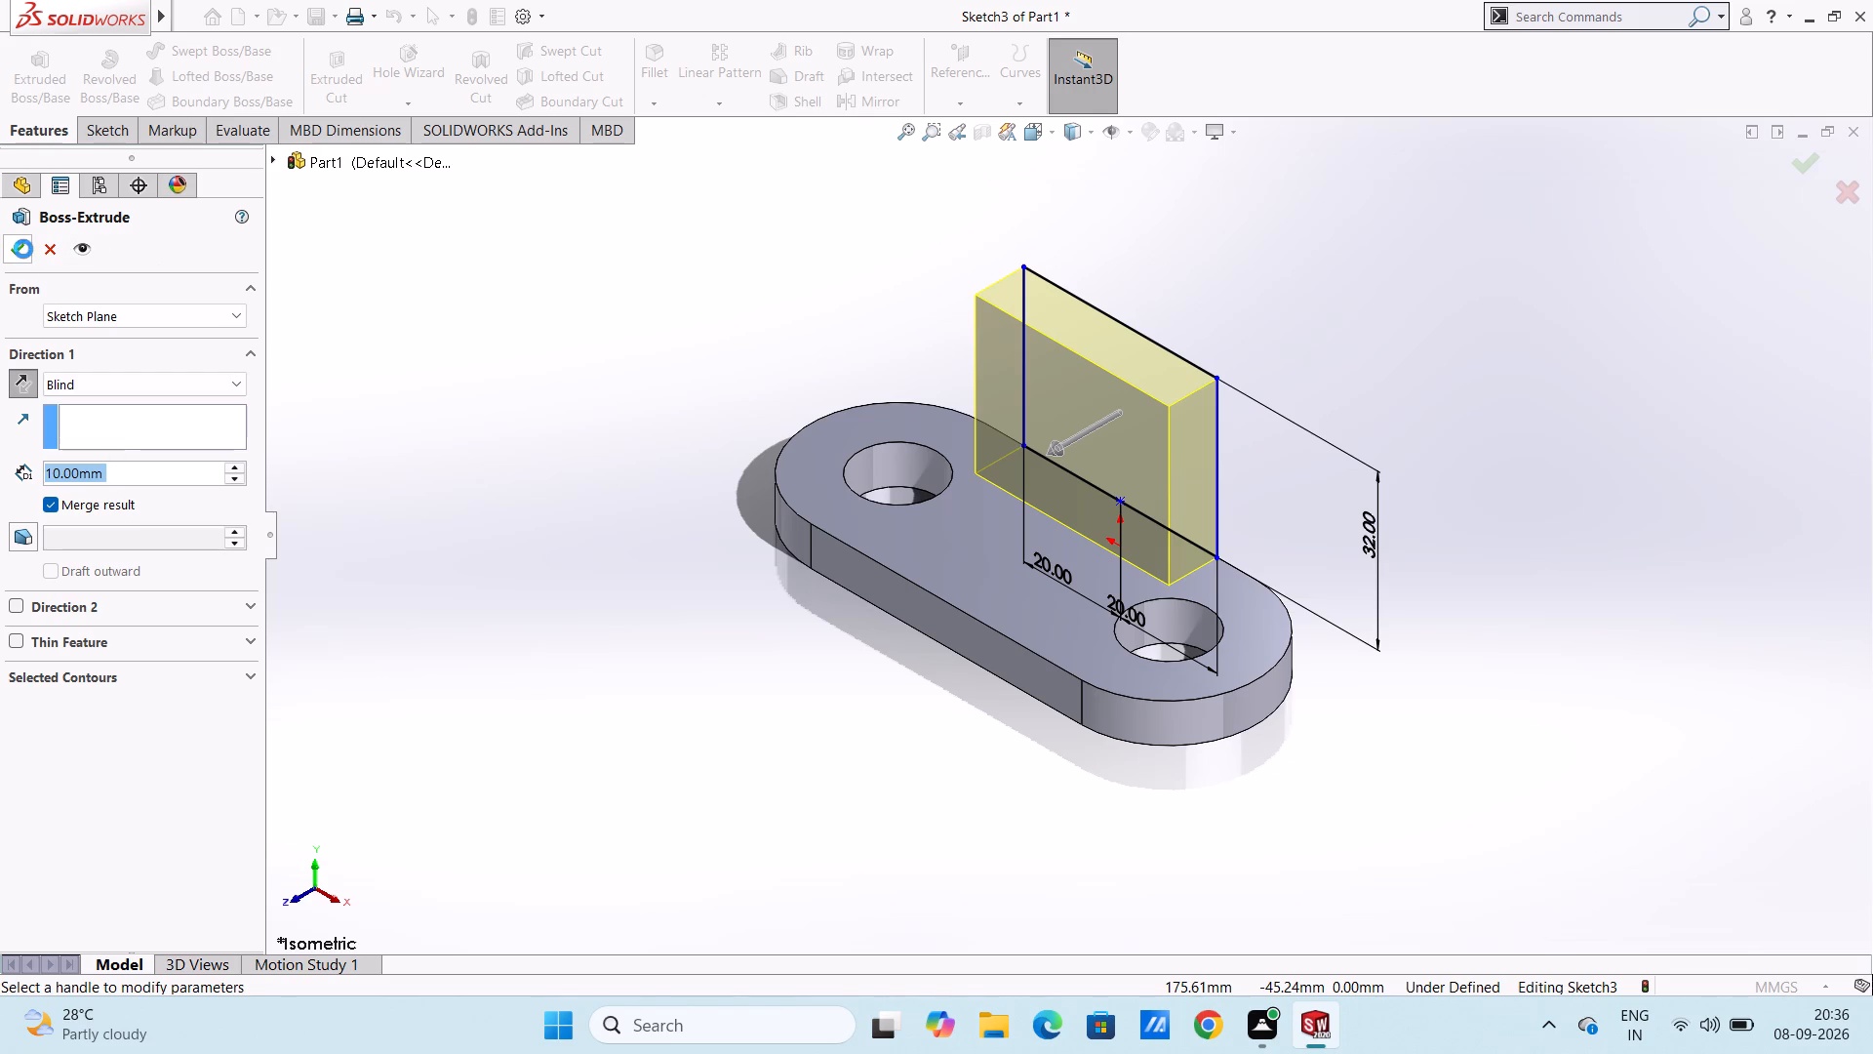
left_click(639, 430)
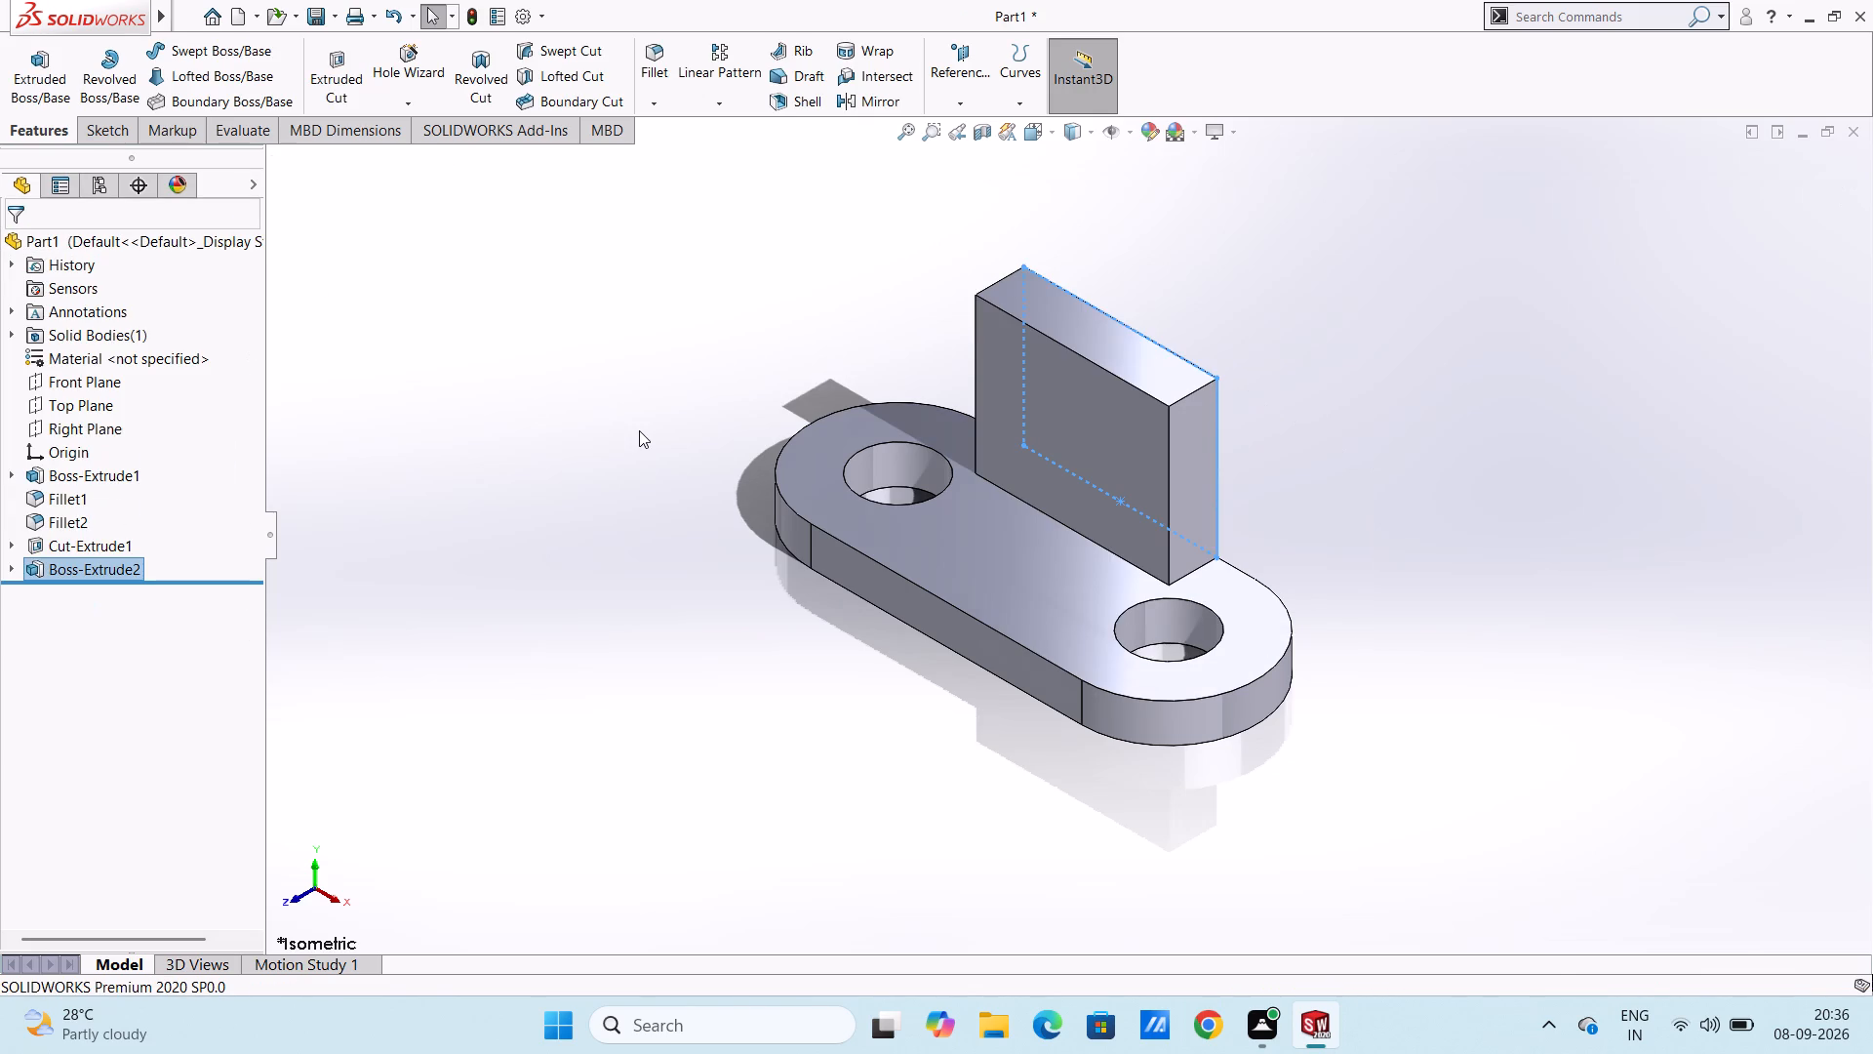
Start a reference plane parallel to the Right Plane with an offset distance of 0 mm.
key("ctrl+1")
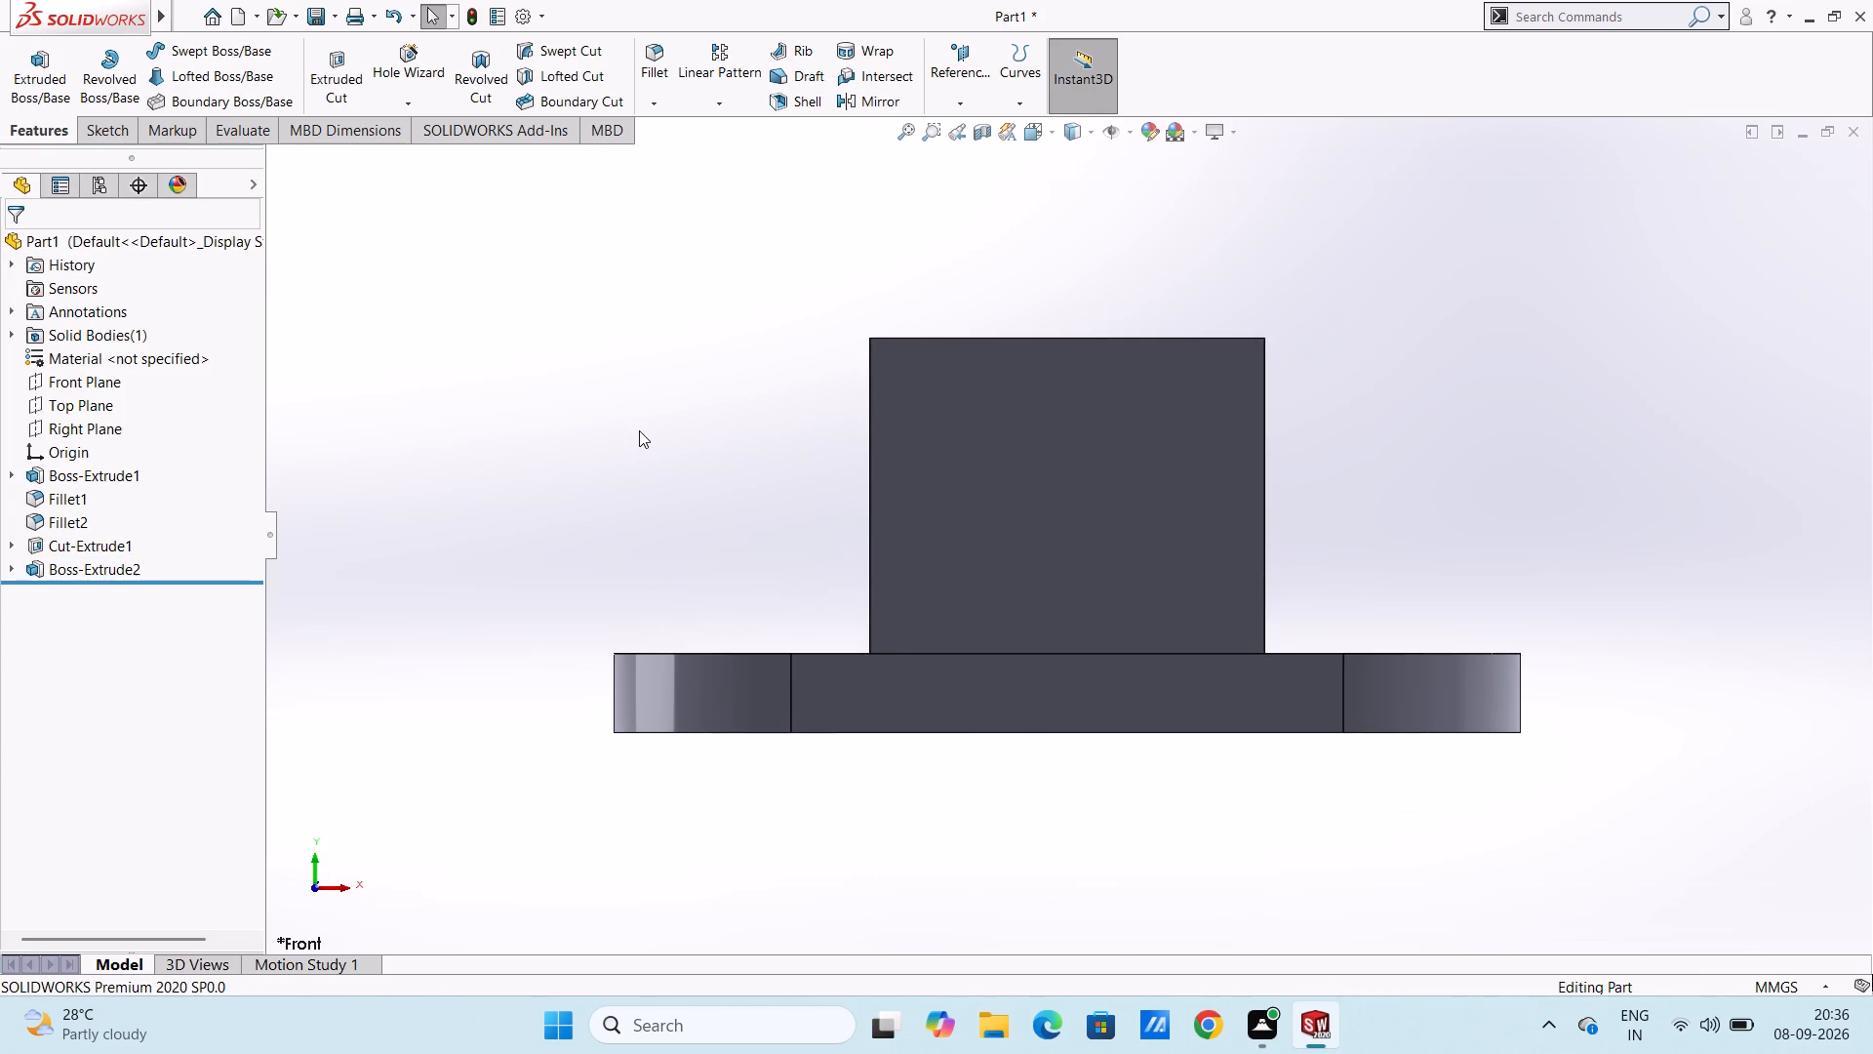
key("ctrl+2")
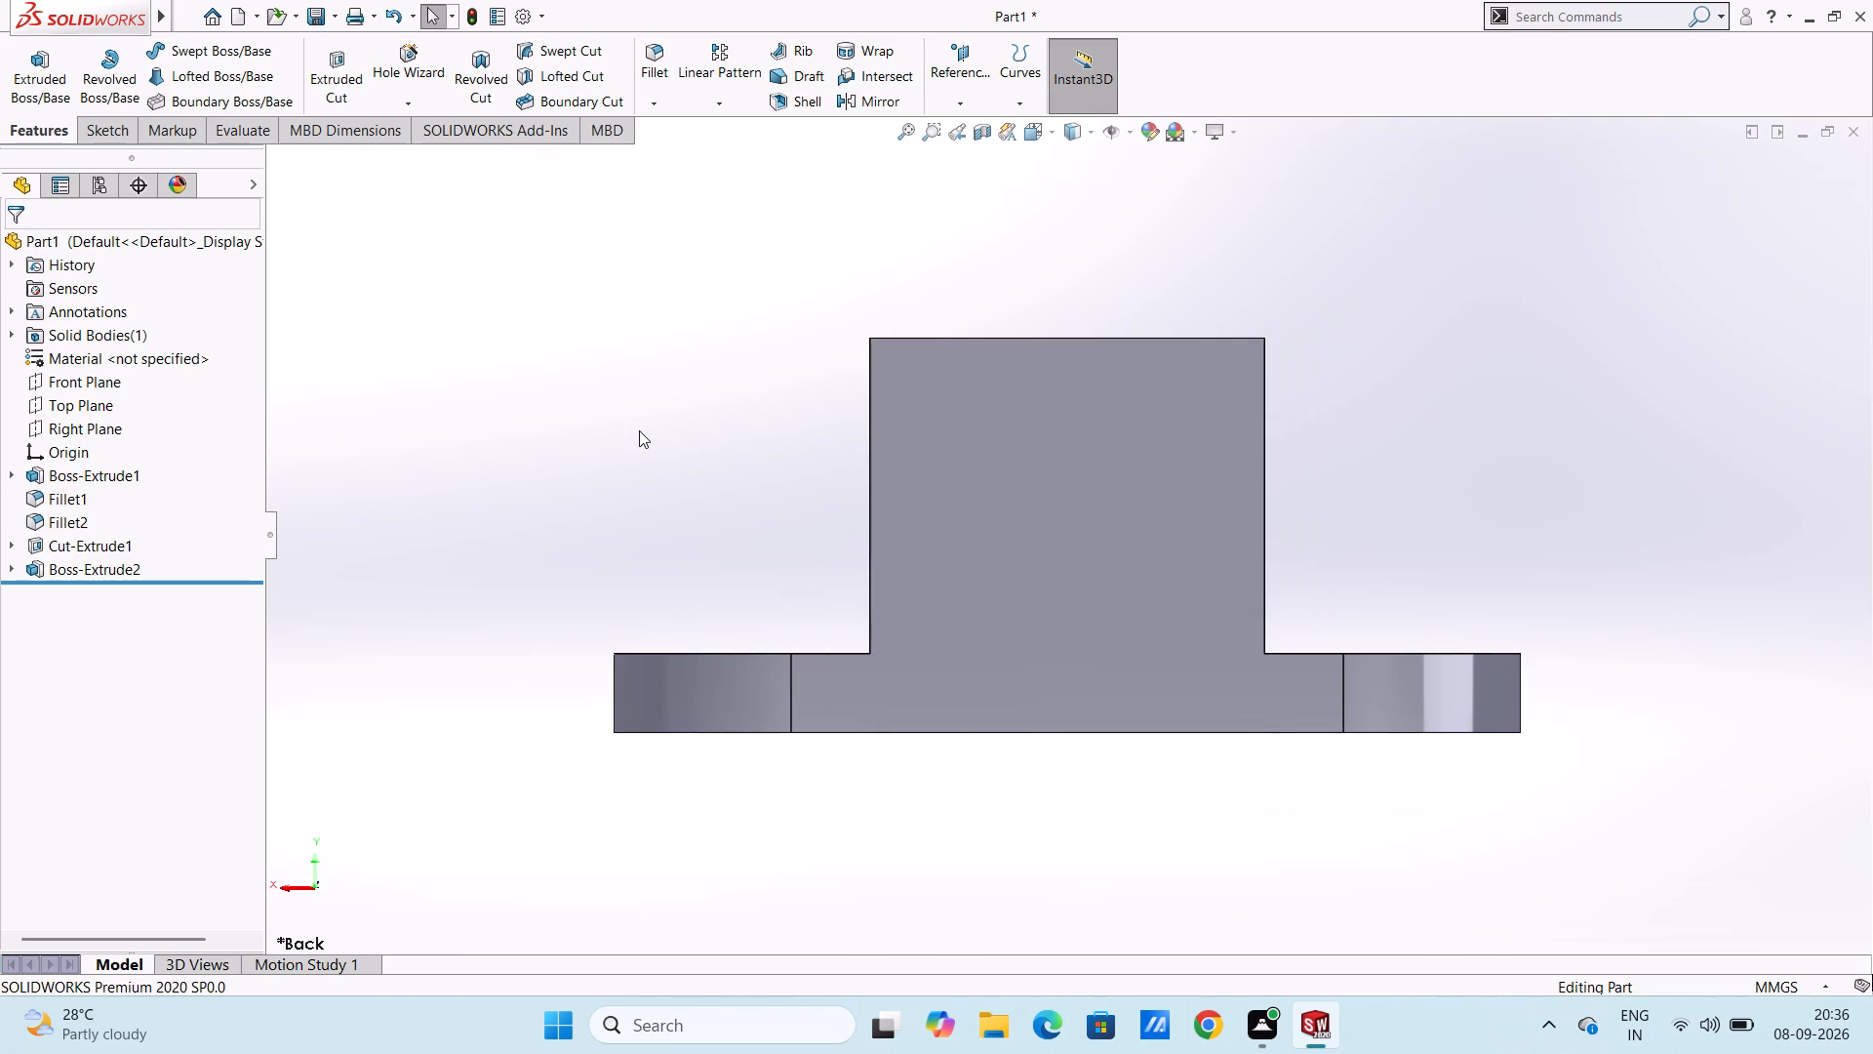
key("ctrl+1")
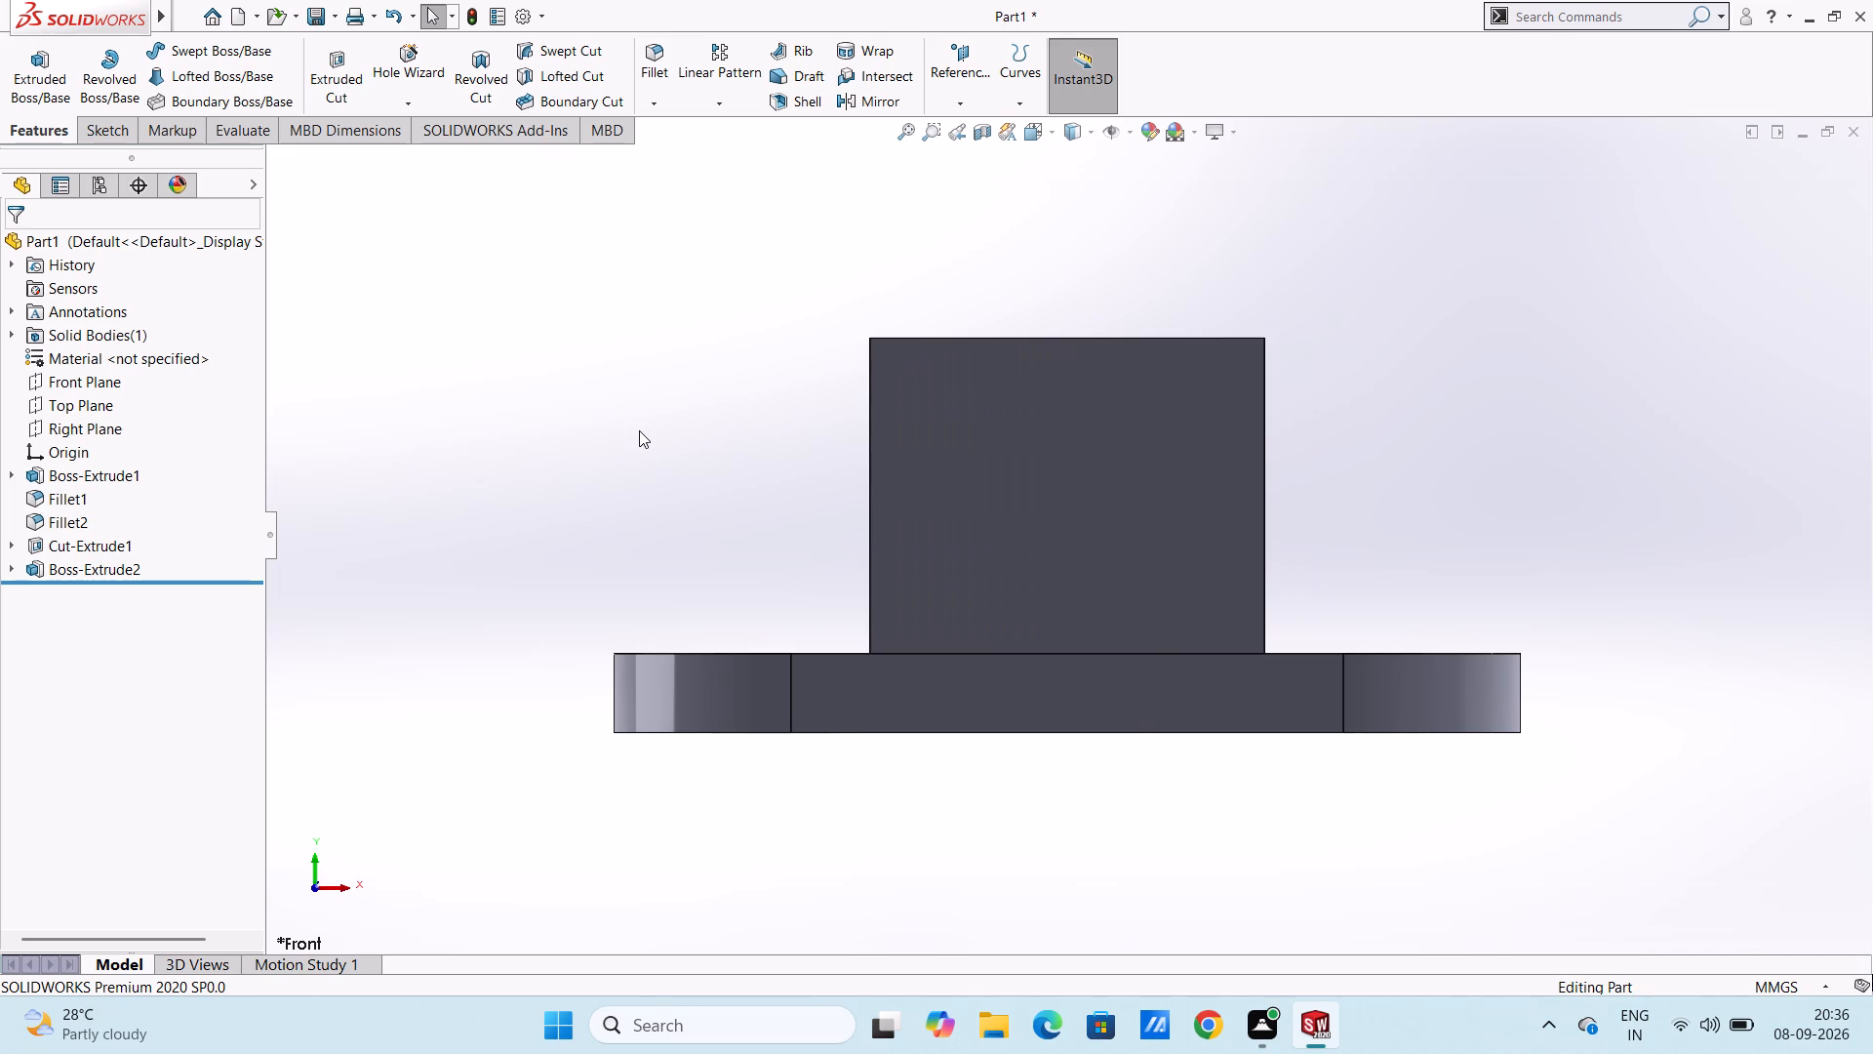
key("ctrl+4")
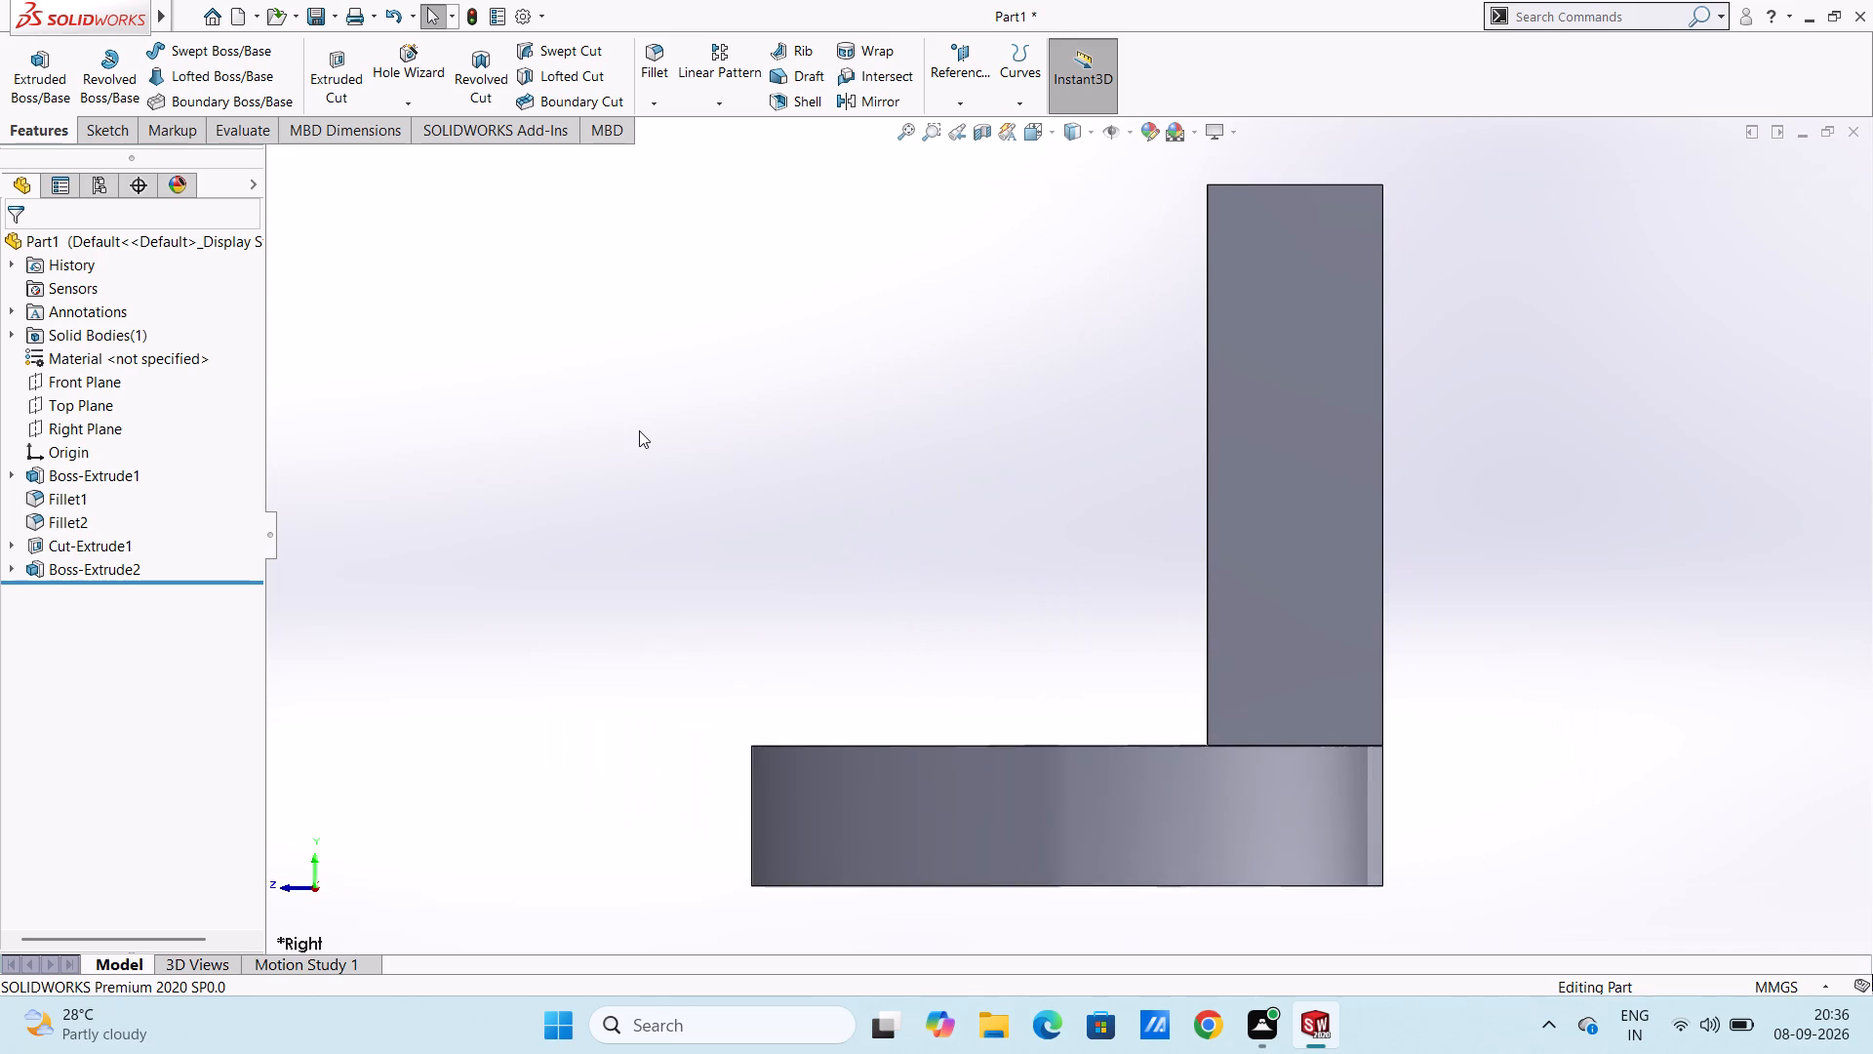
key("ctrl+3")
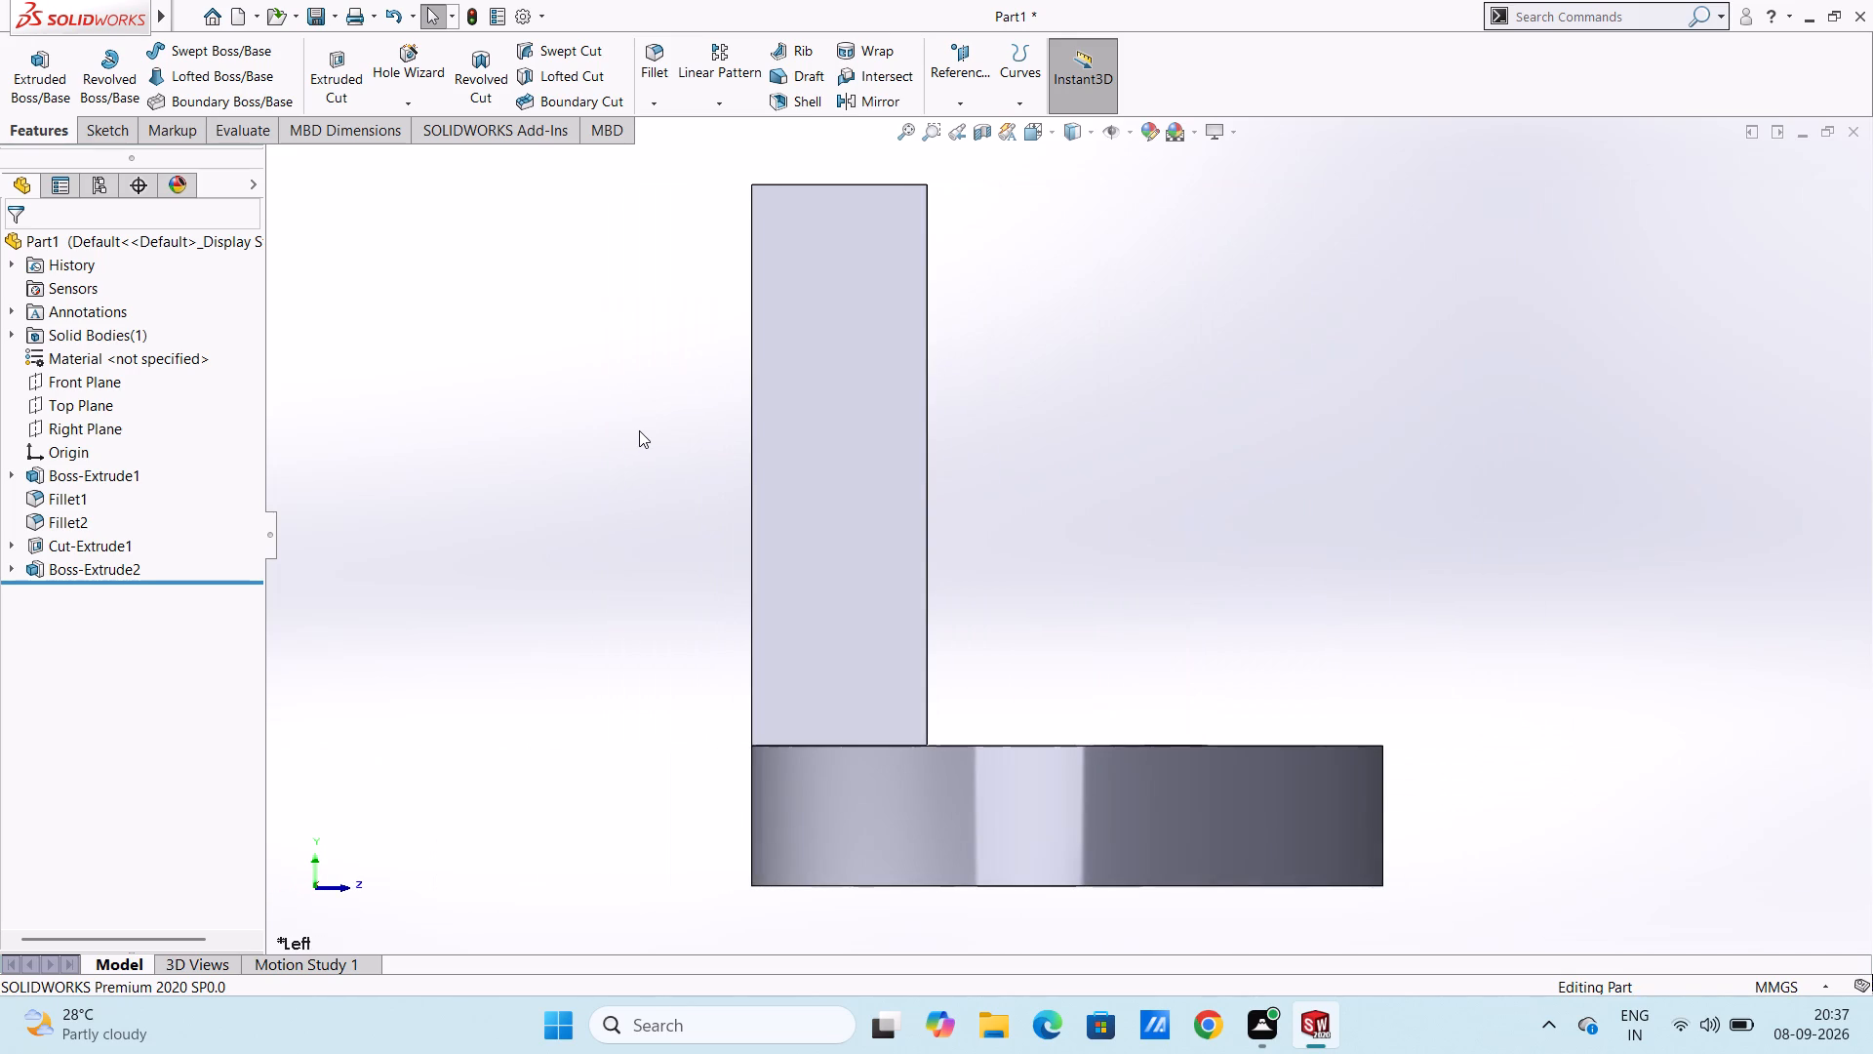
scroll(639, 430, "up", 3, "ctrl")
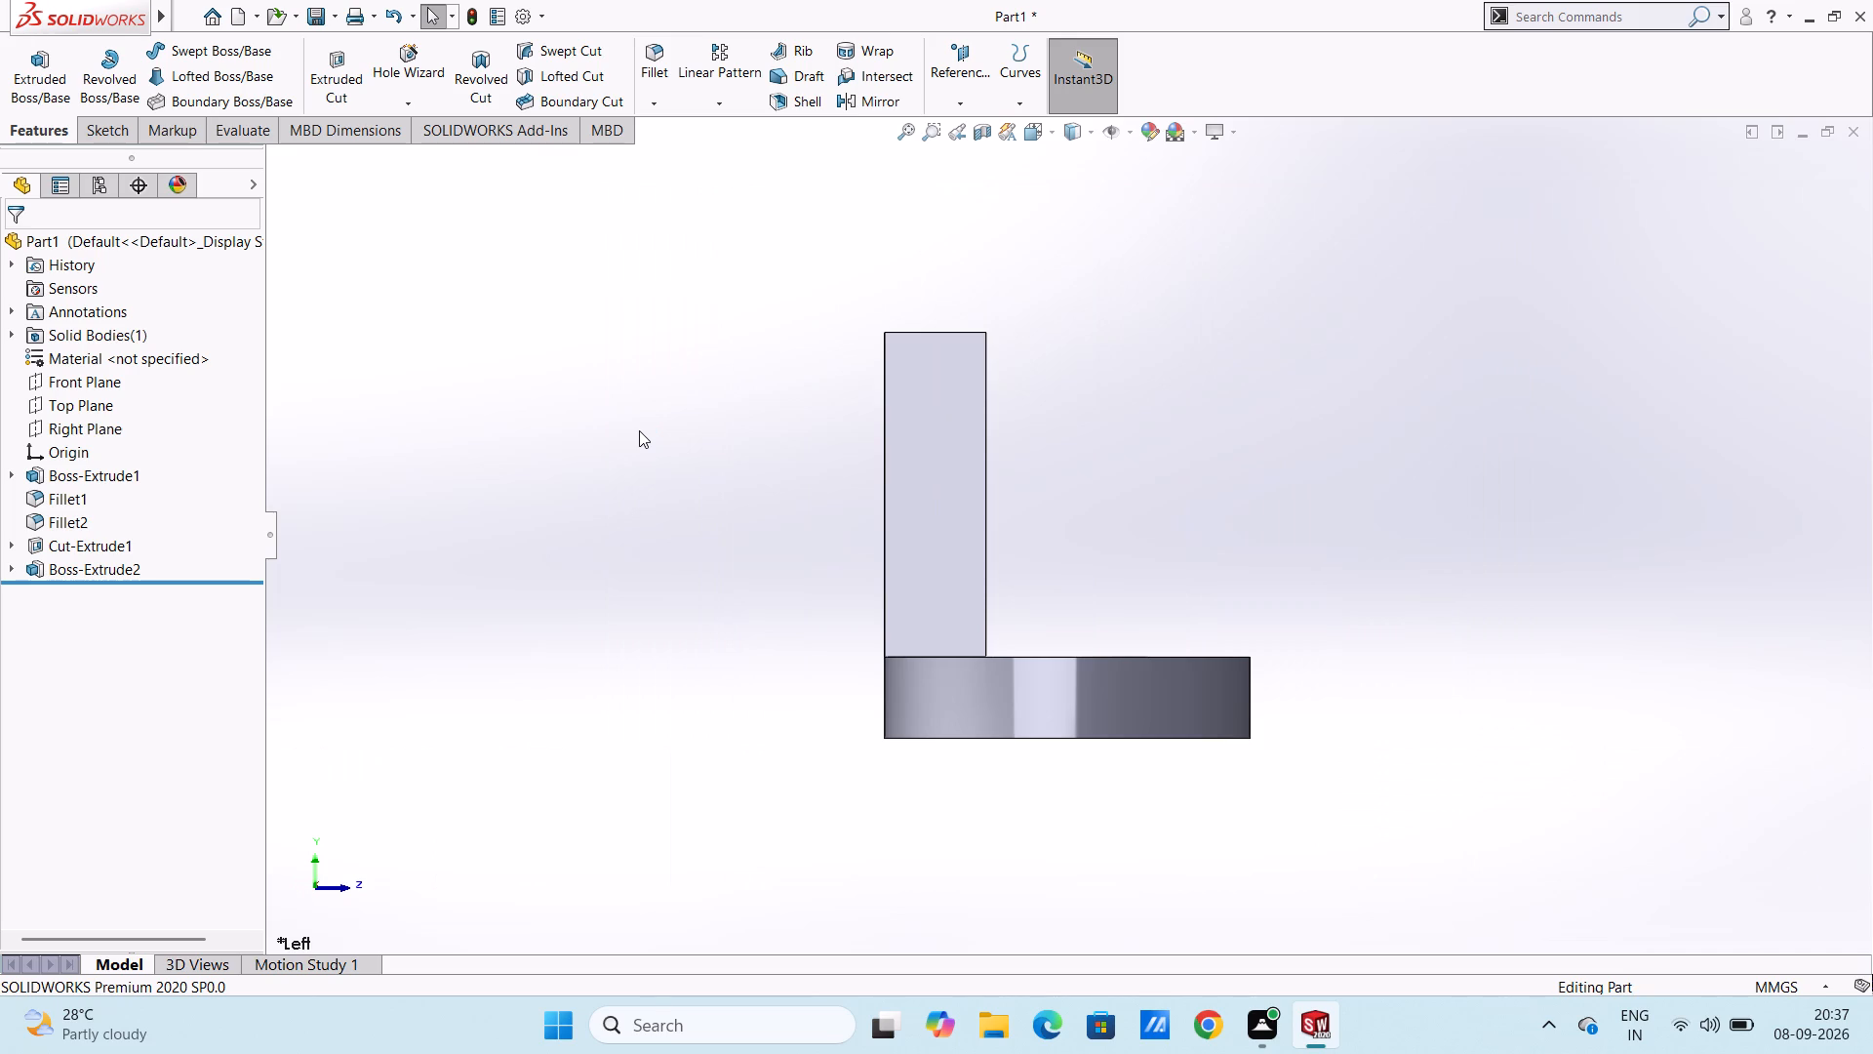
left_click(936, 61)
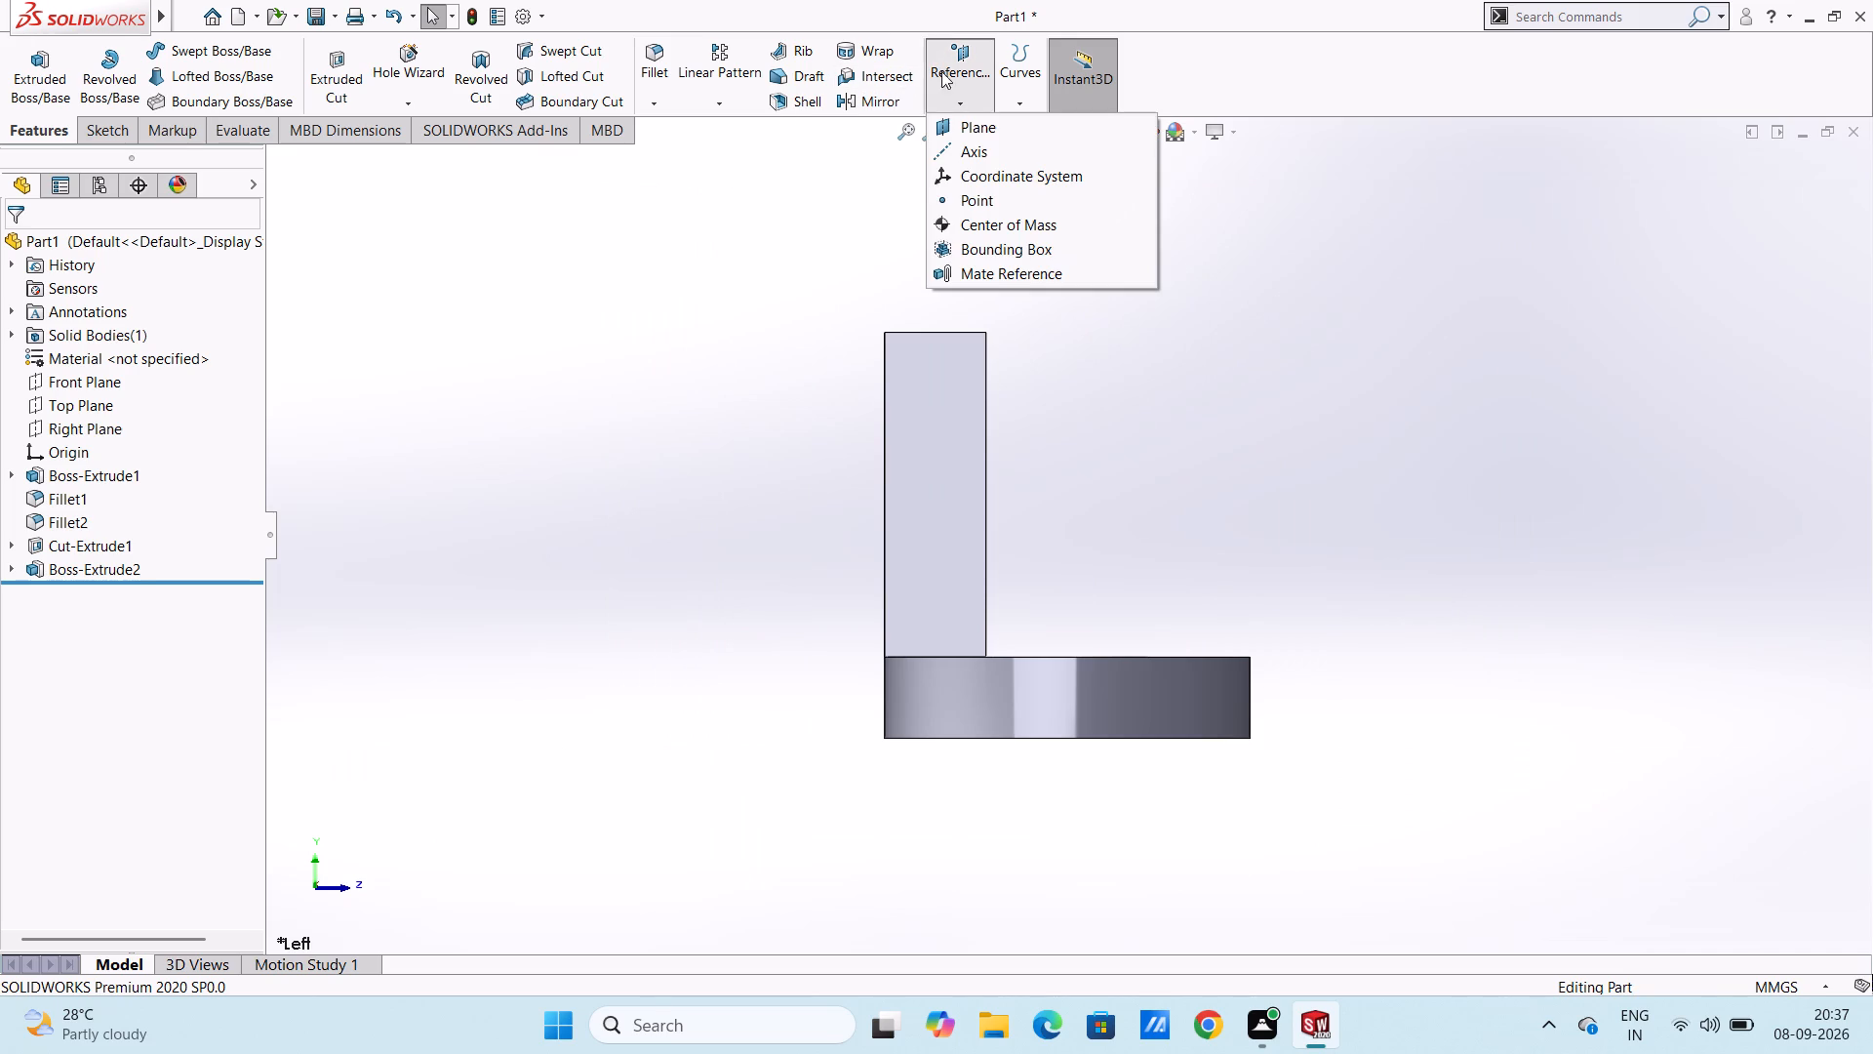
left_click(963, 125)
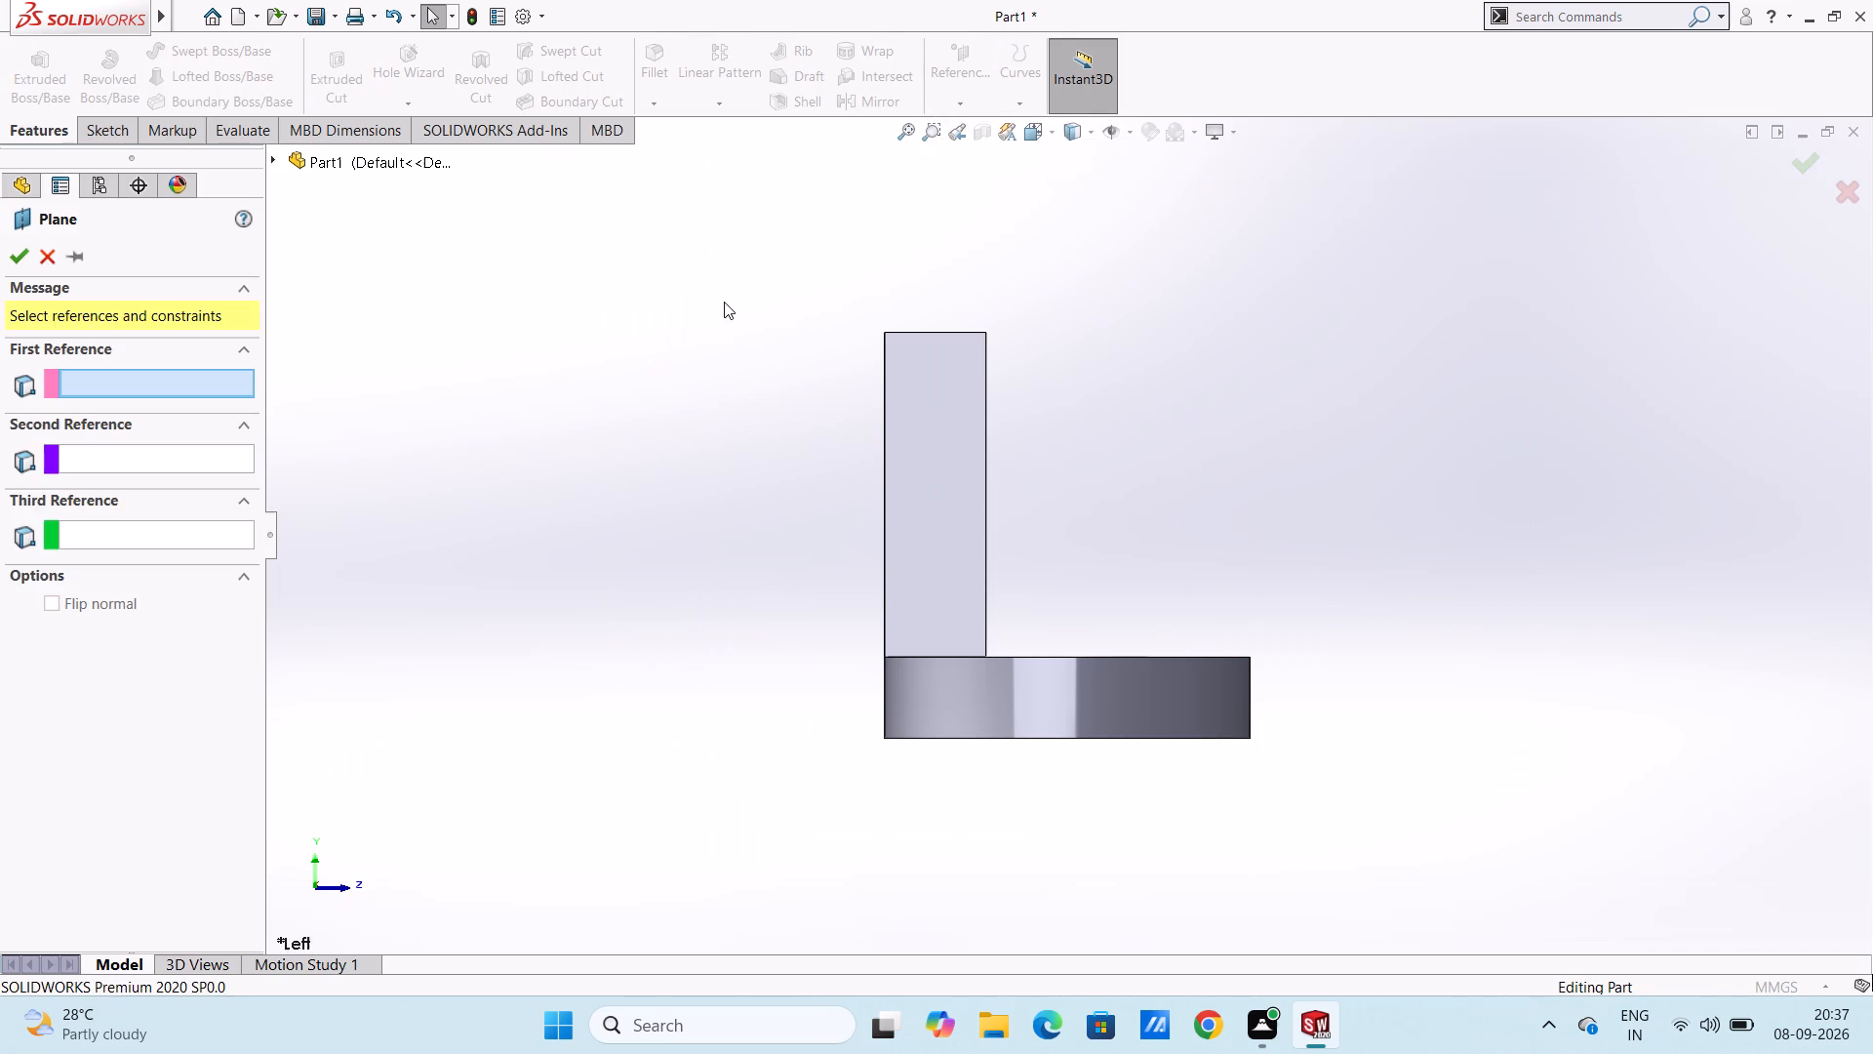
left_click(408, 160)
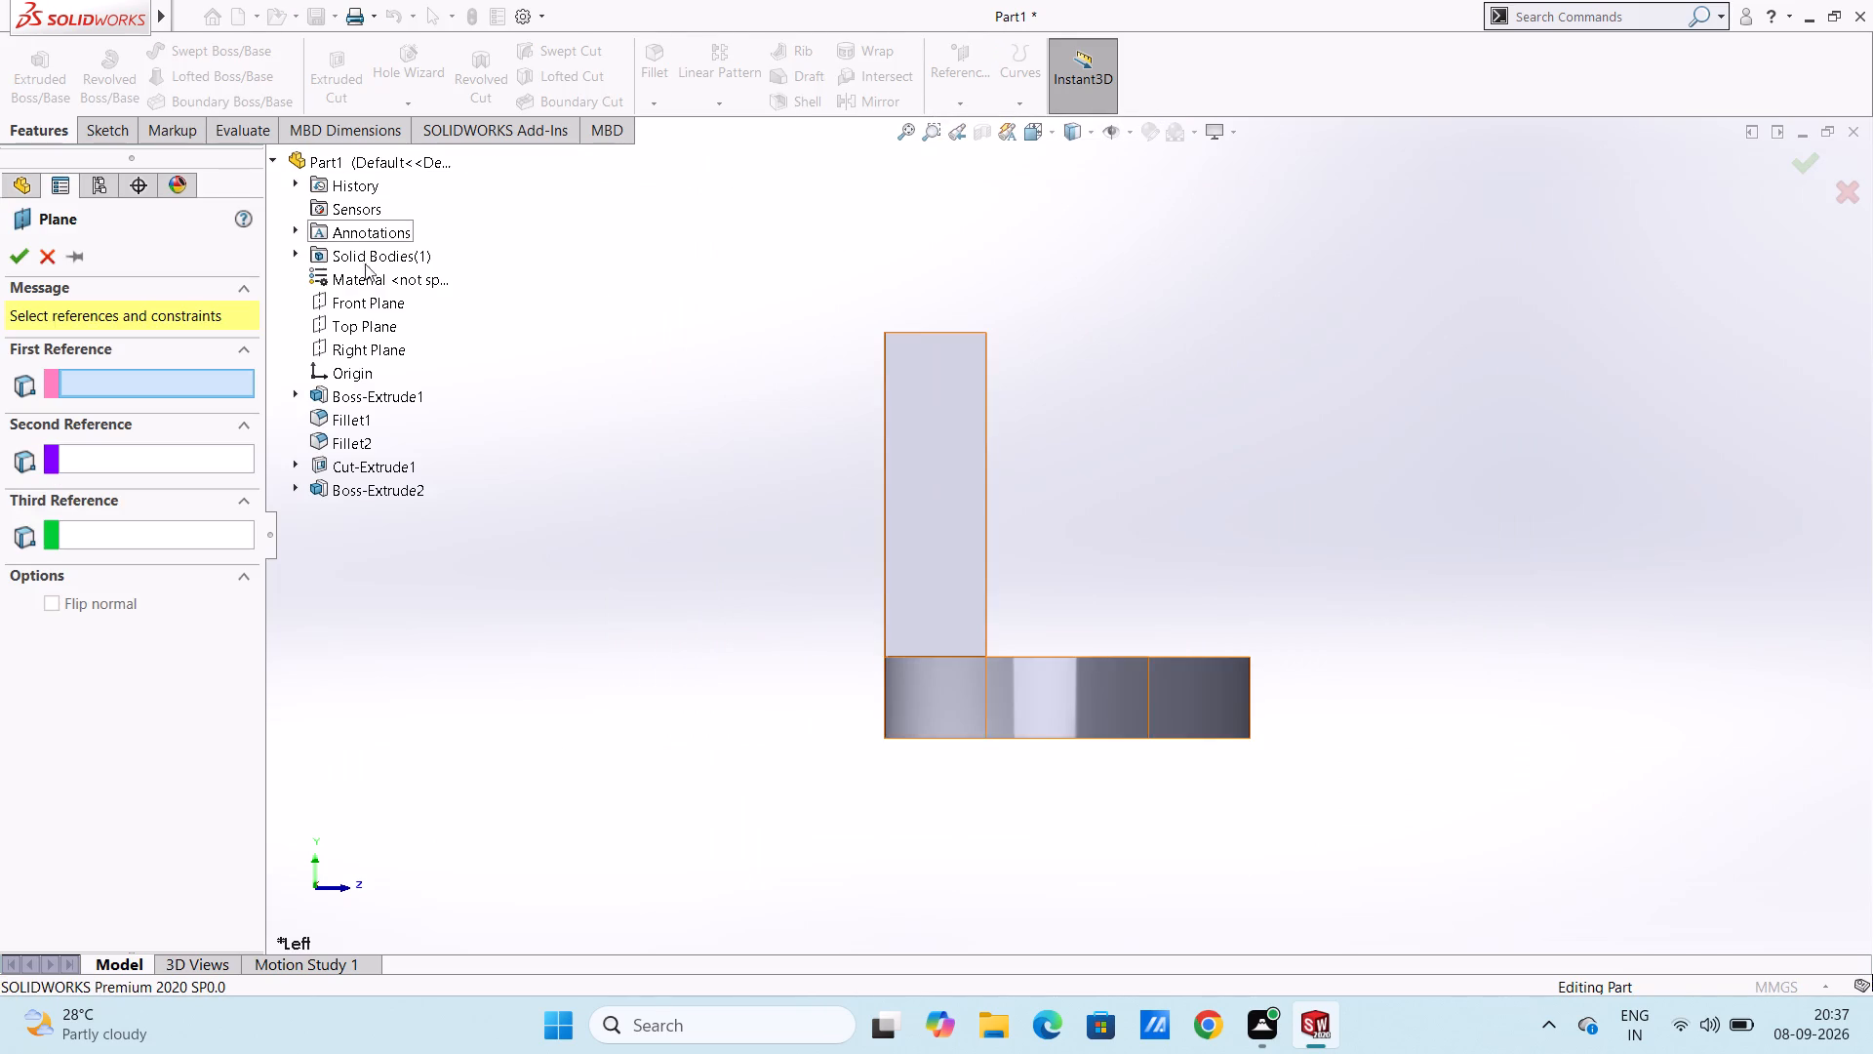
left_click(371, 338)
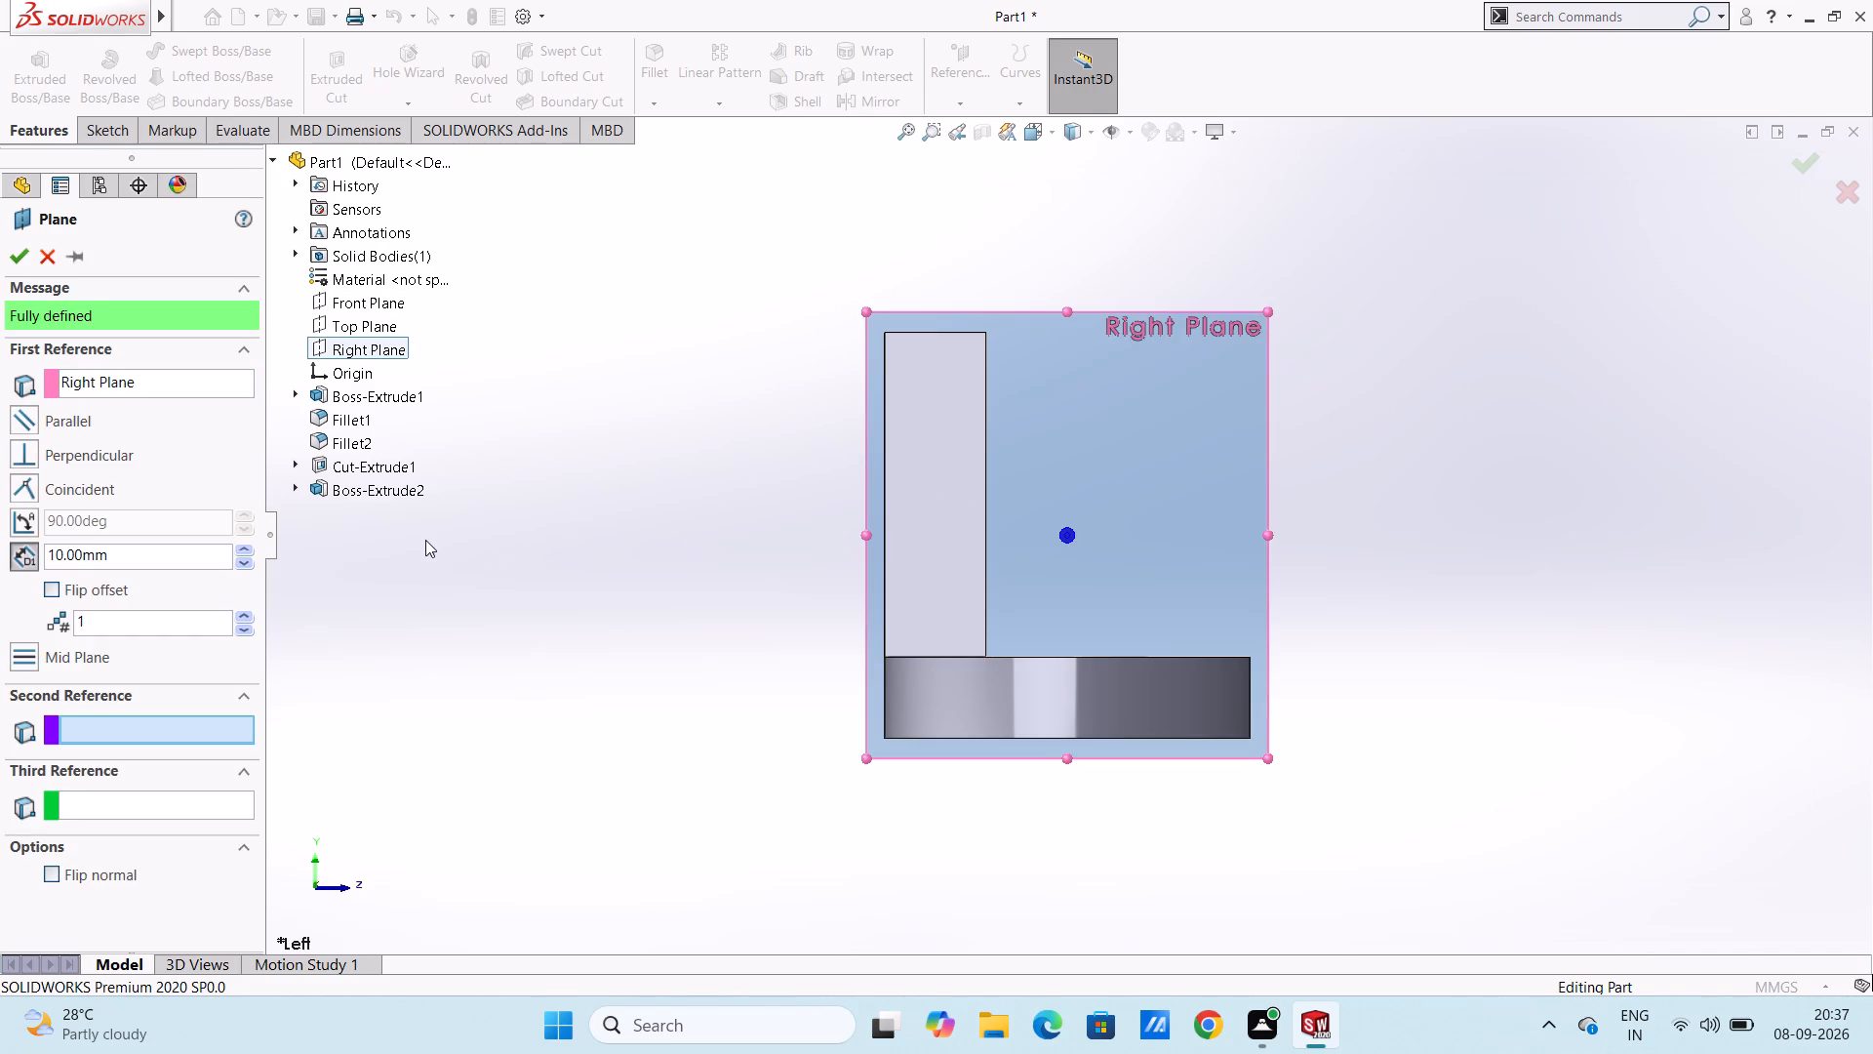
left_click(149, 561)
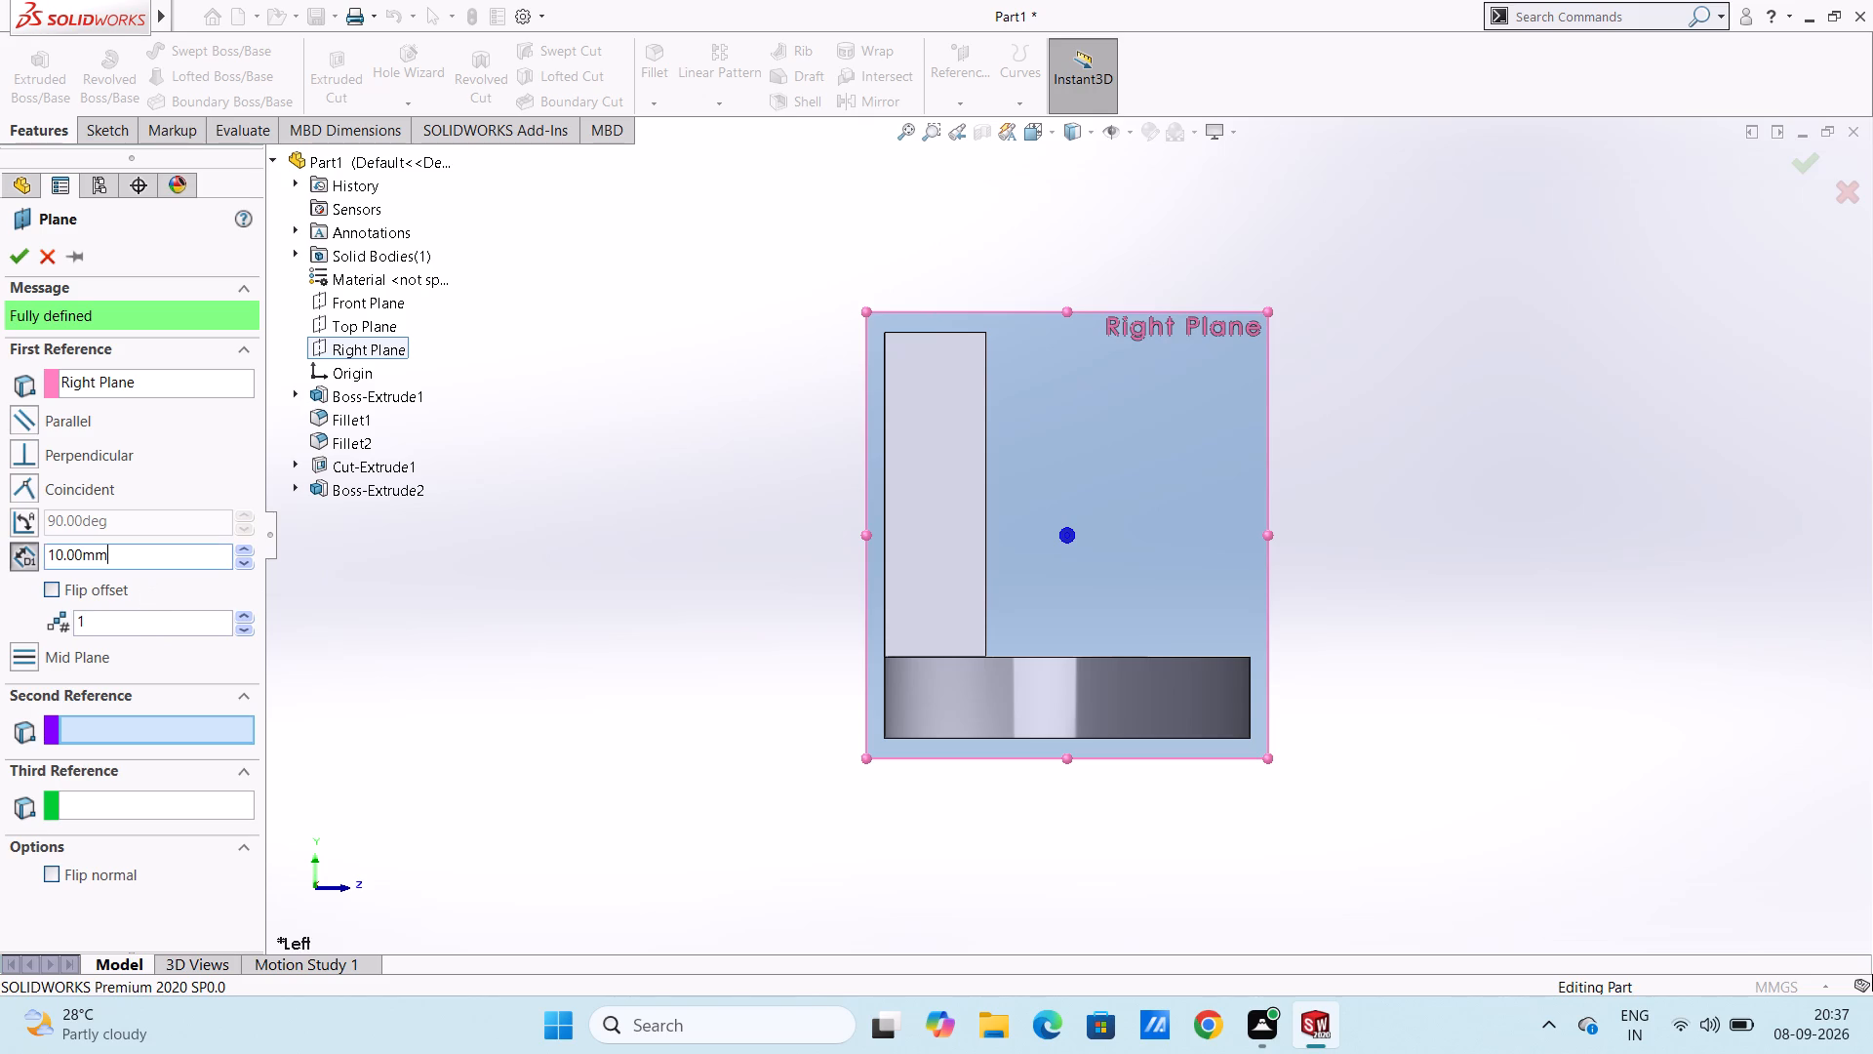
double_click(149, 561)
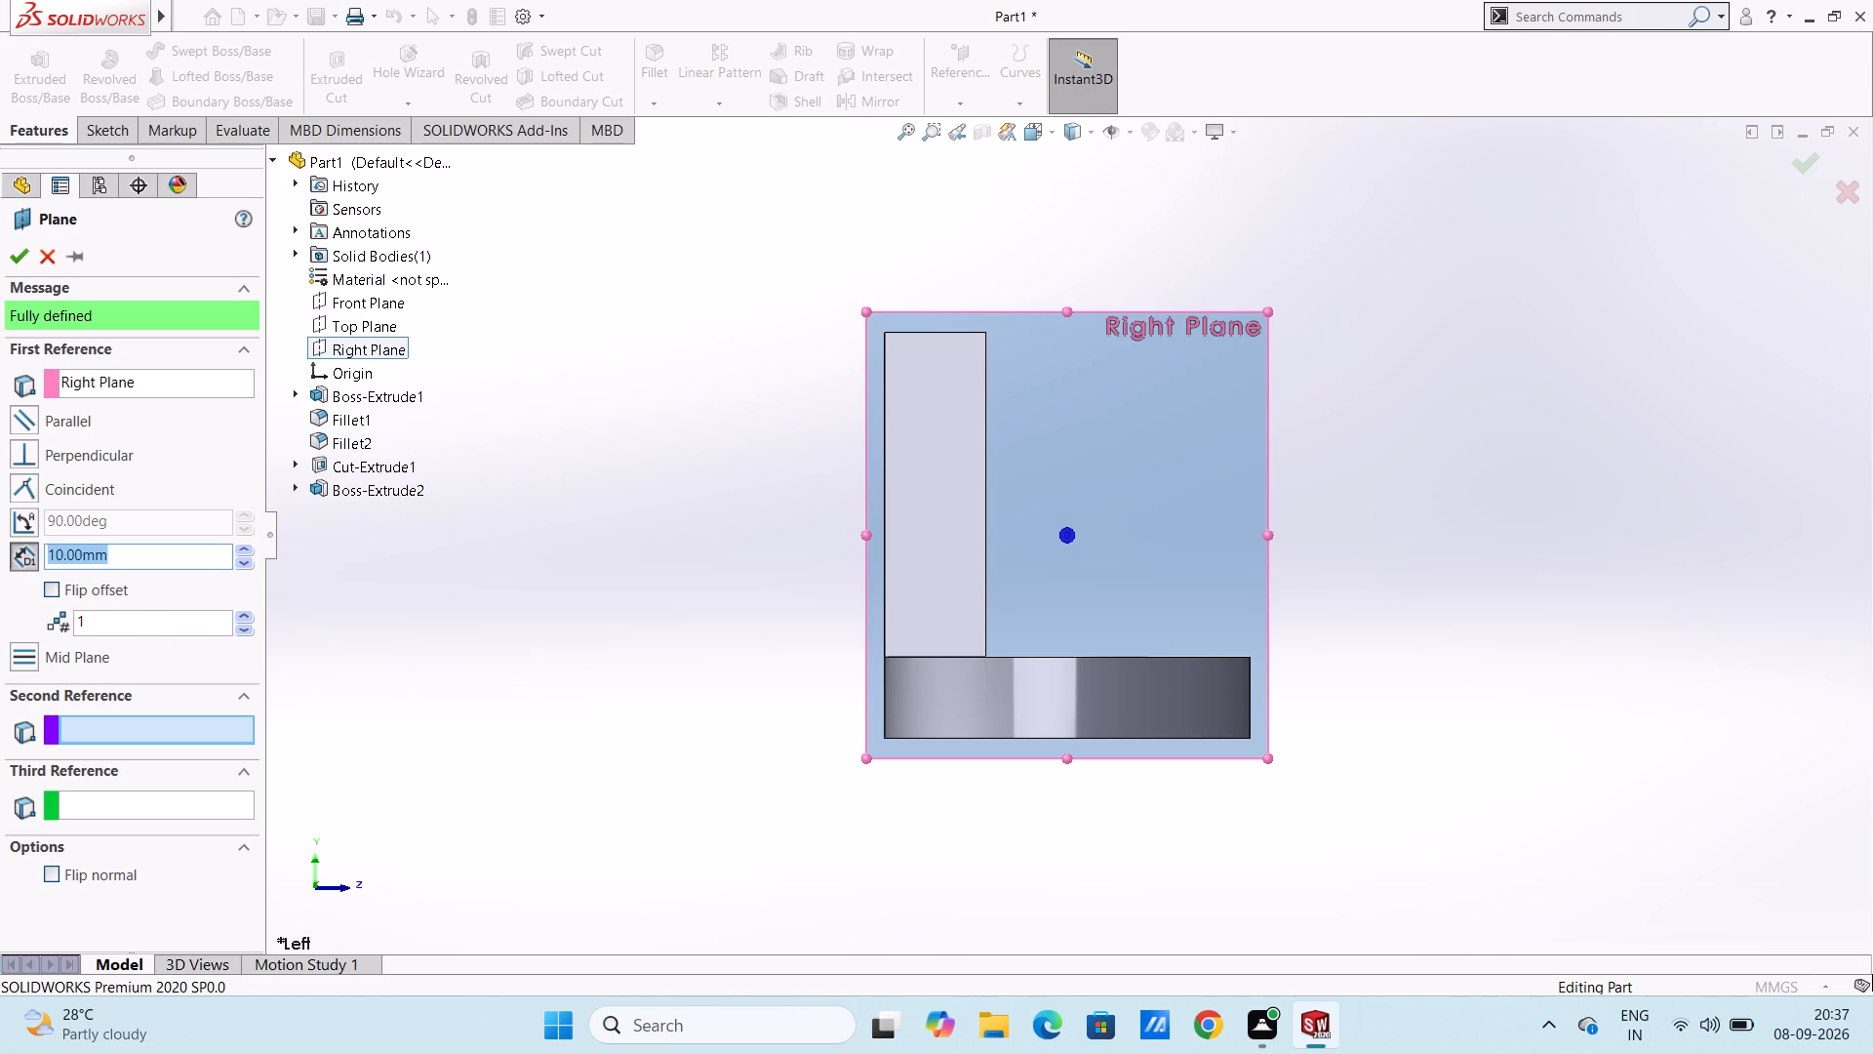
key("0")
key("Return")
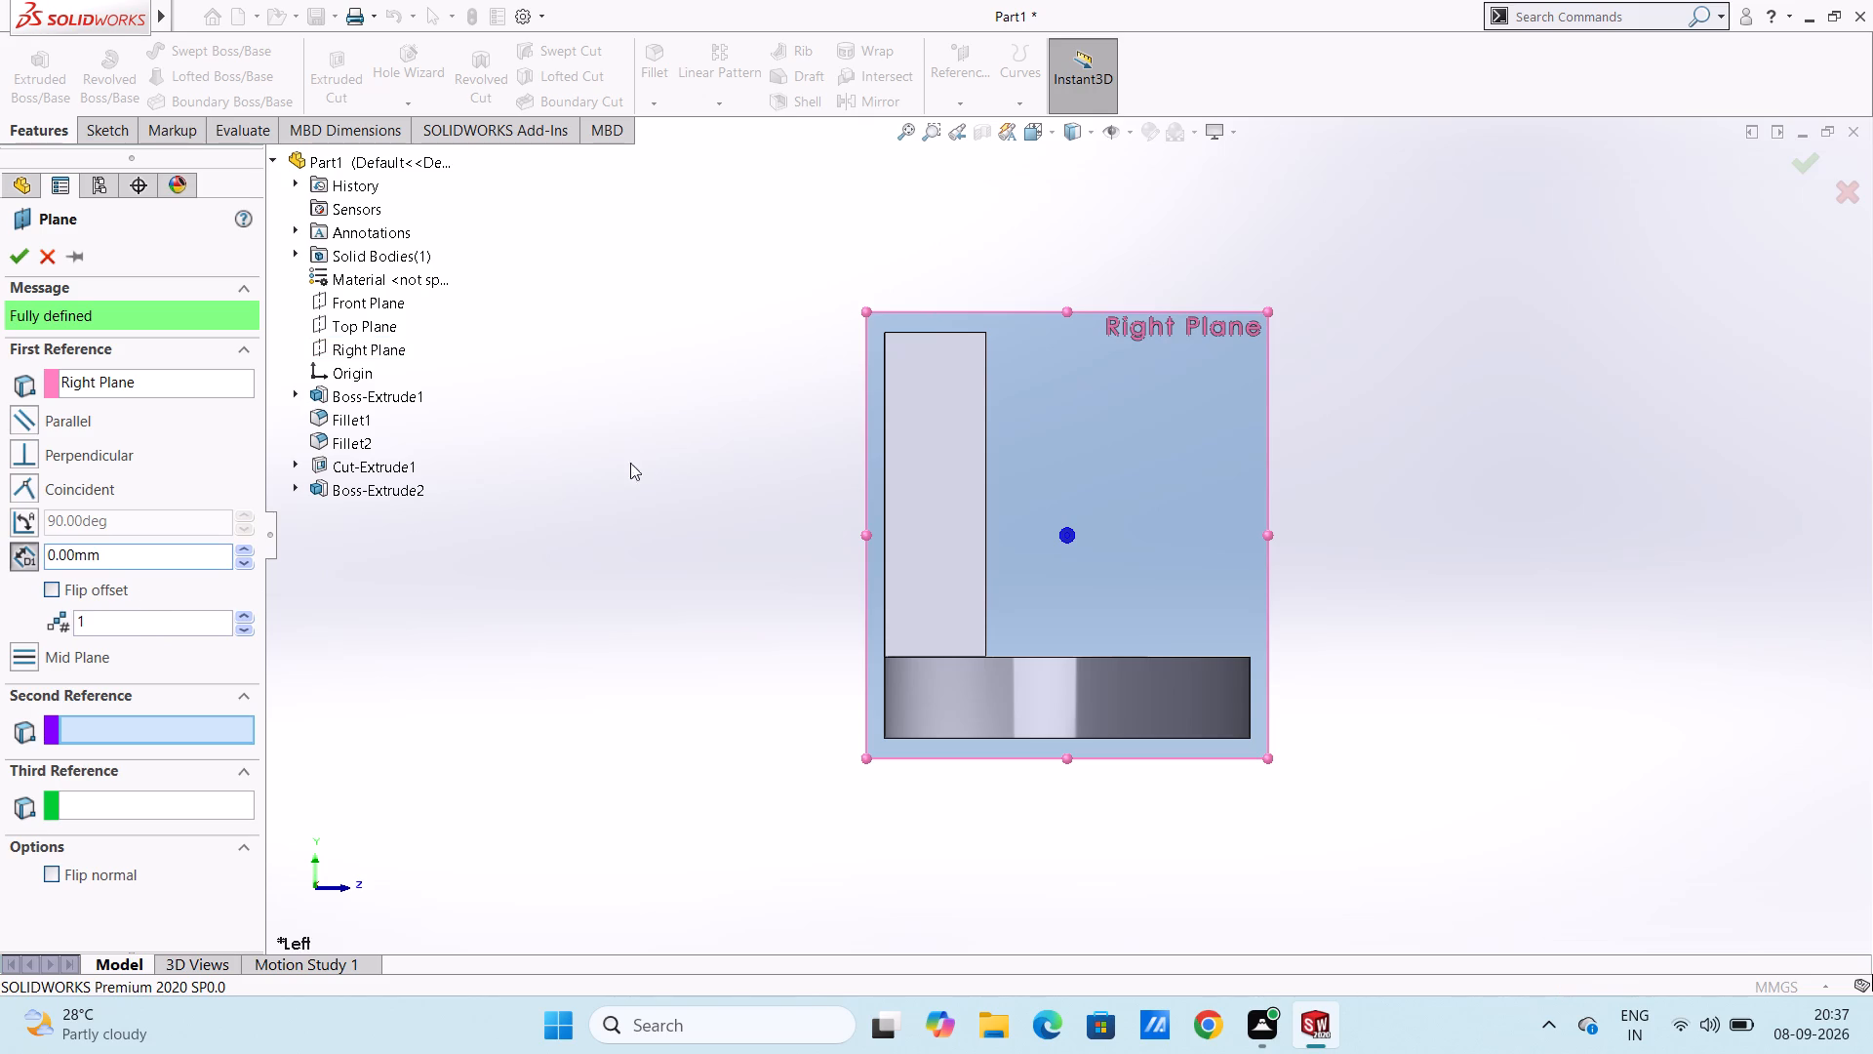
Set the reference plane's offset from the Right Plane to 6 mm, flip the offset direction, and create the plane.
right_click(1550, 403)
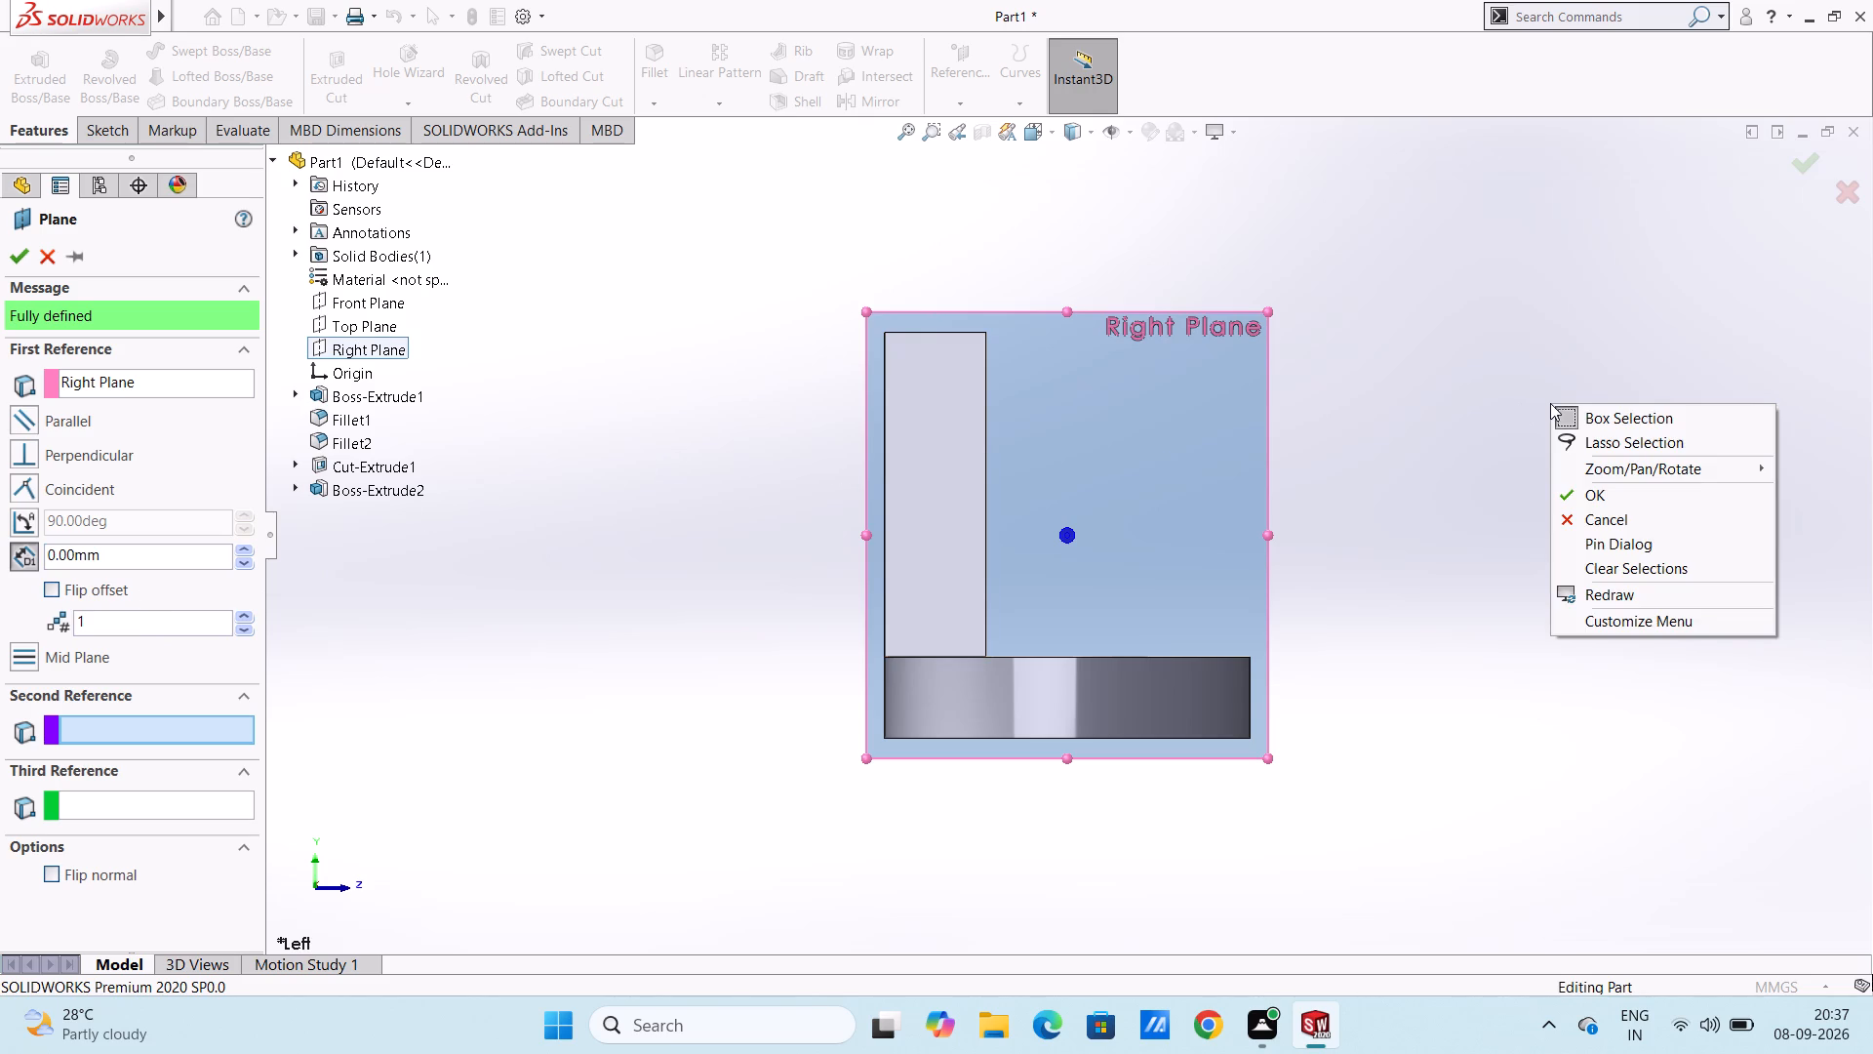
left_click(1638, 473)
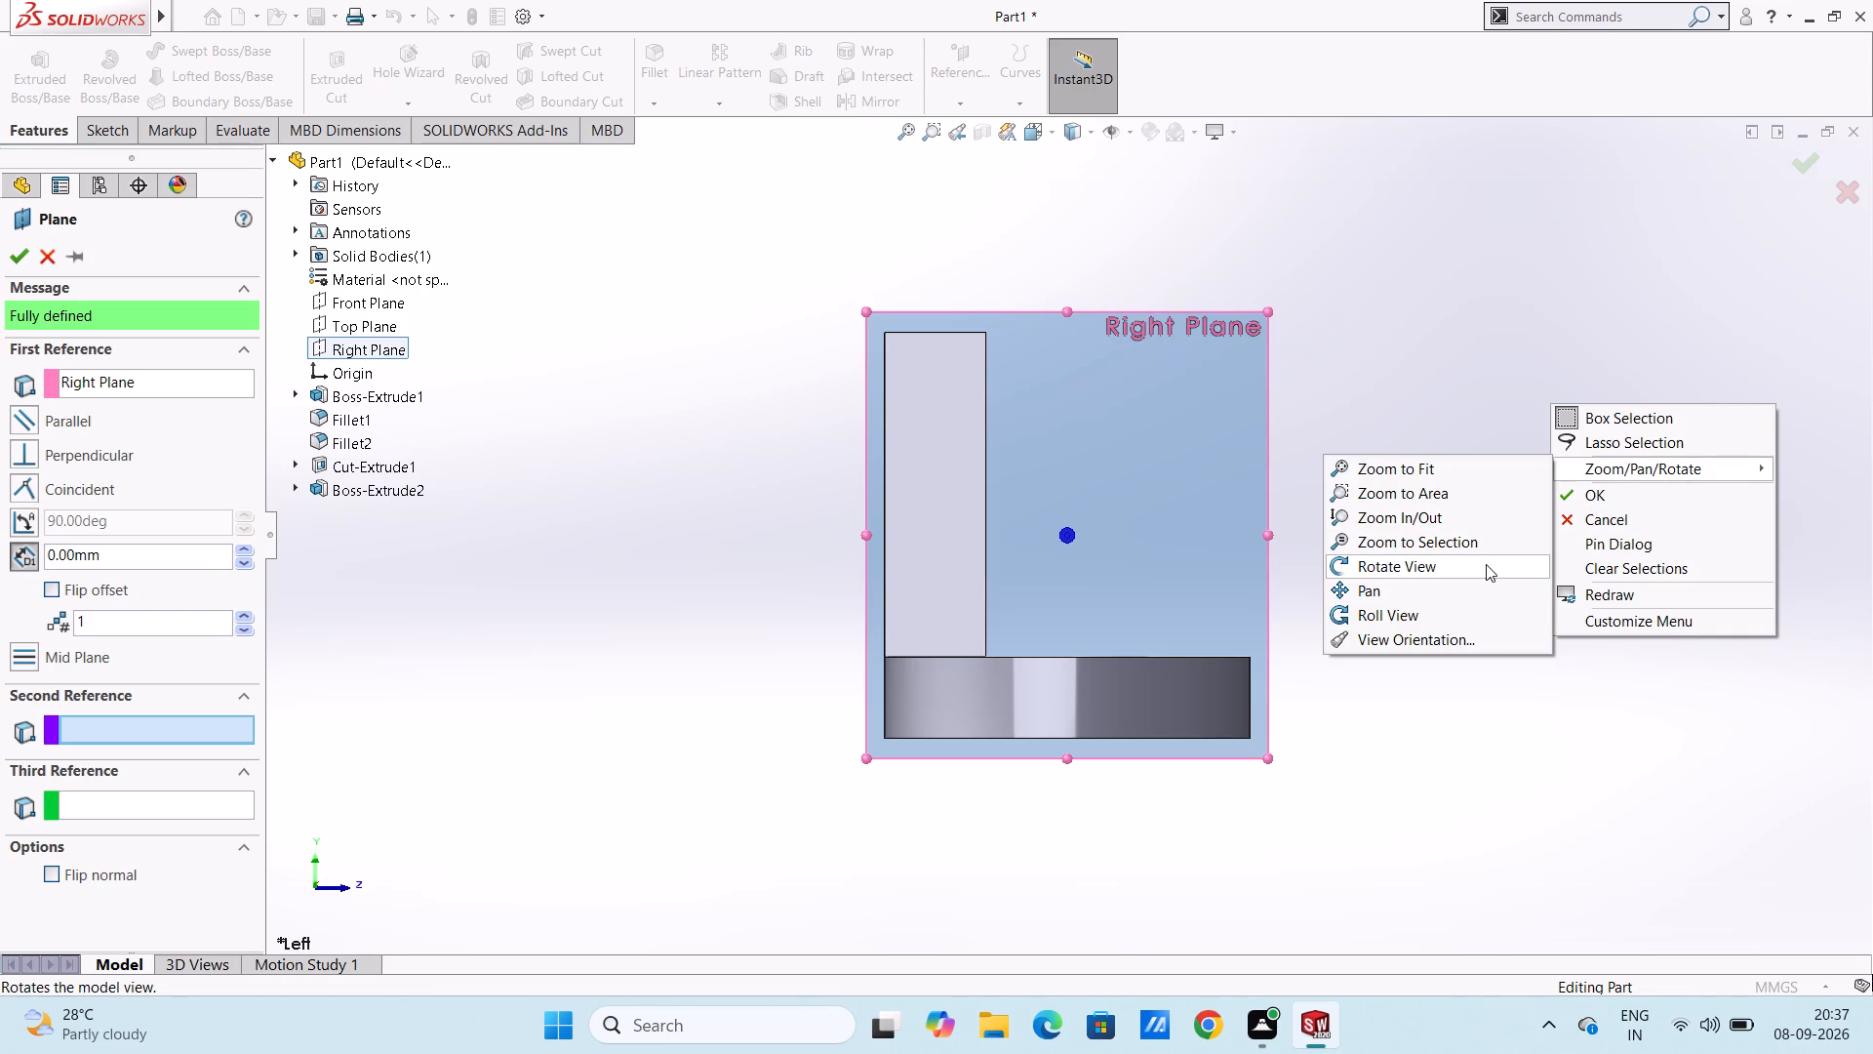
left_click(1485, 566)
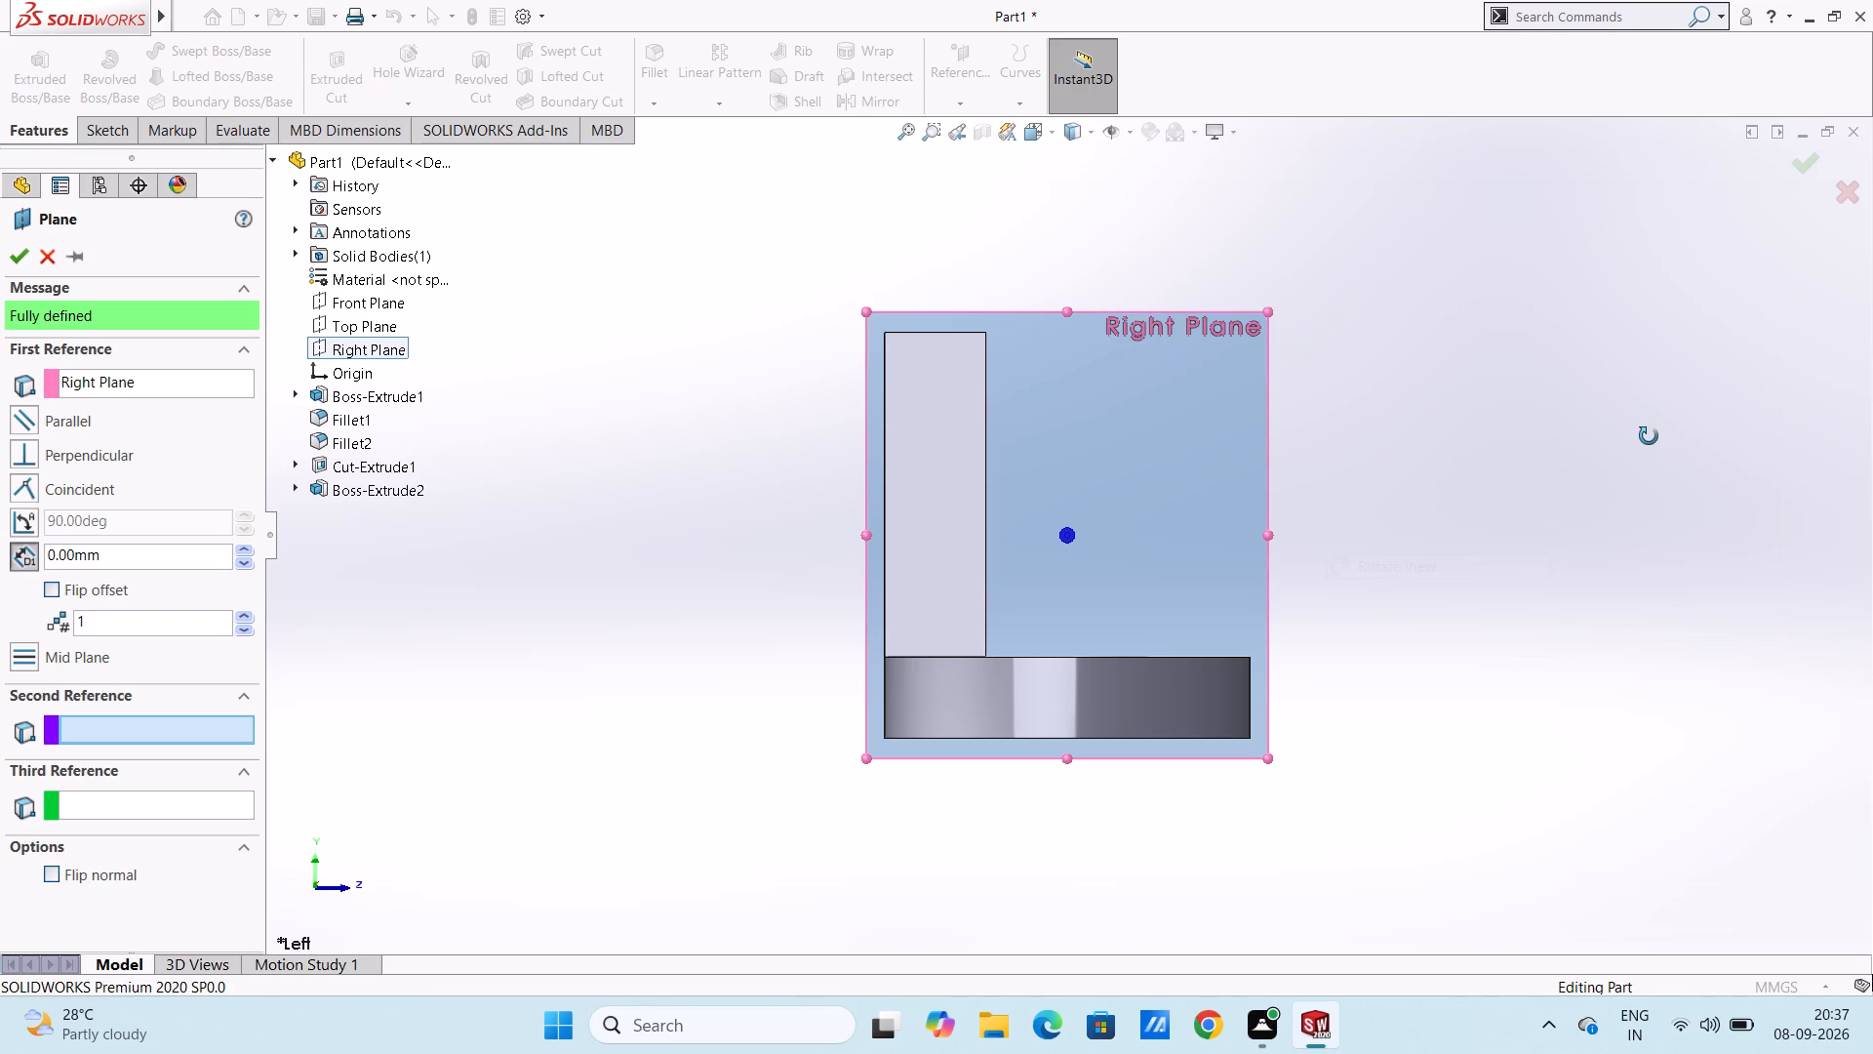
left_click_drag(1649, 436, 1492, 595)
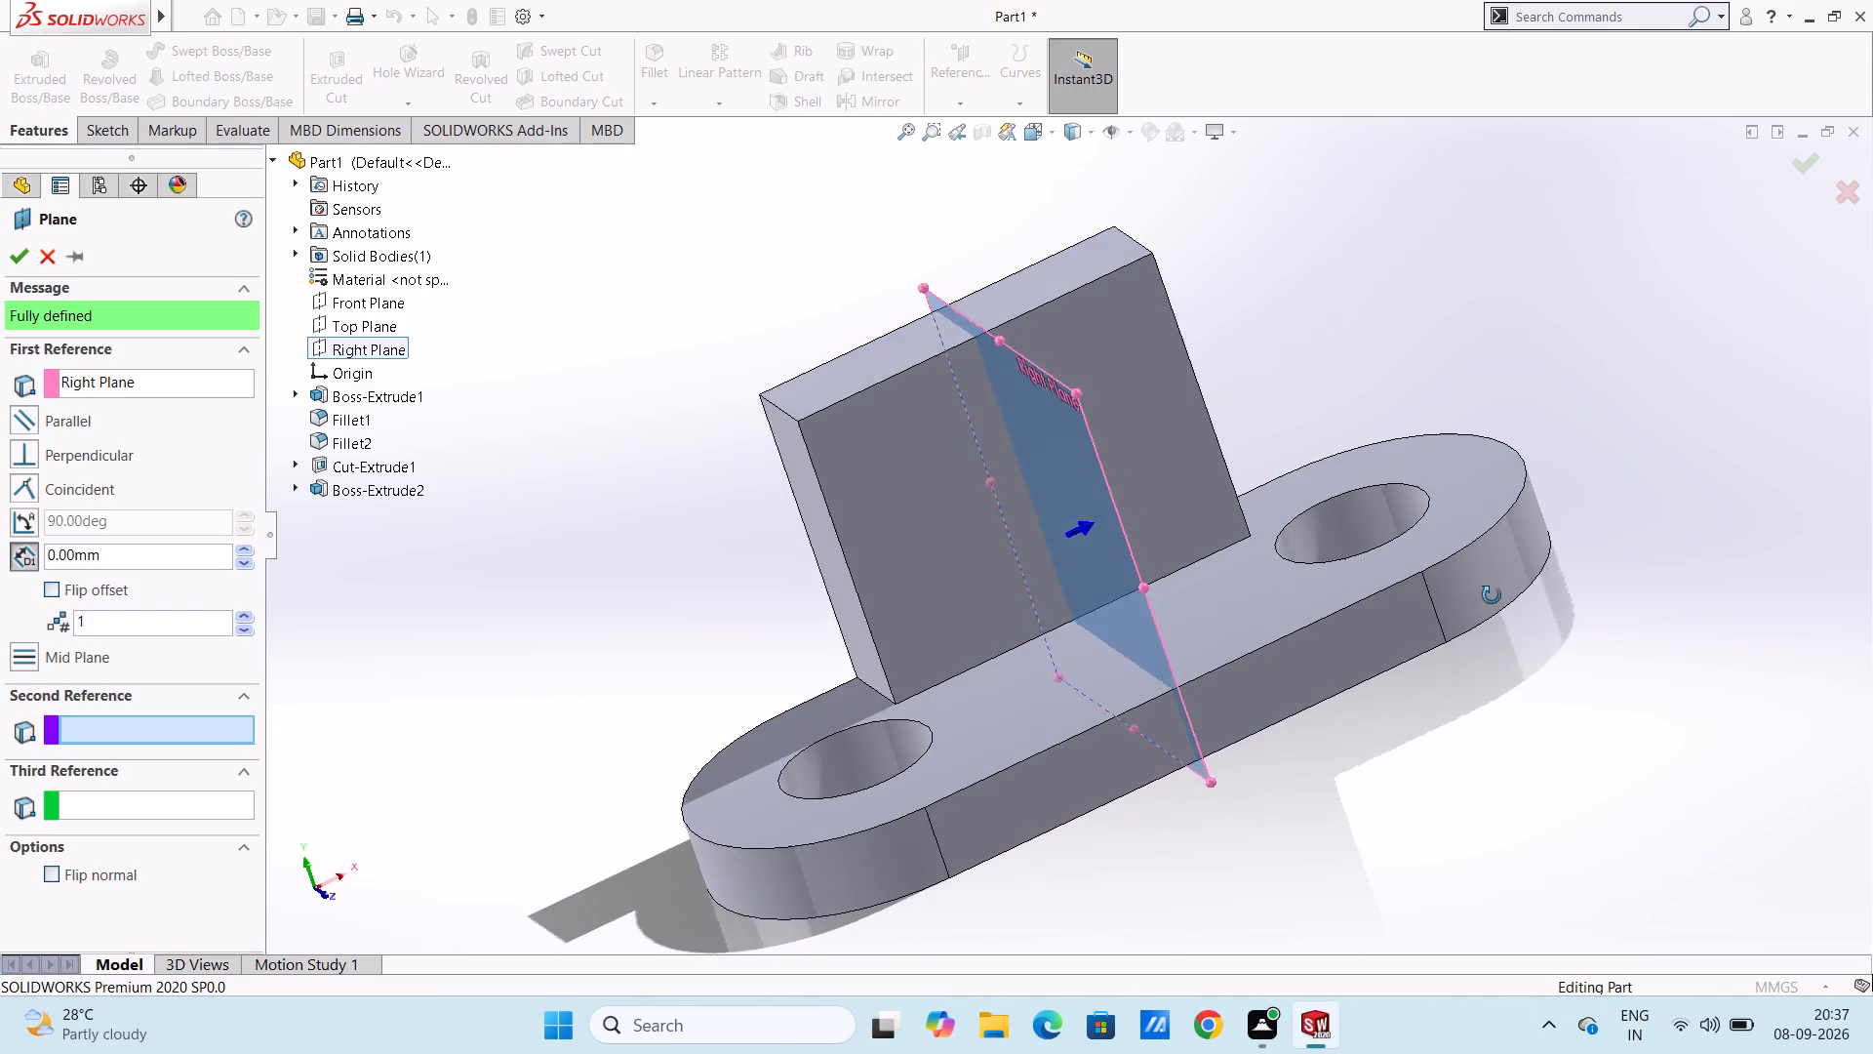
left_click_drag(1492, 595, 1669, 531)
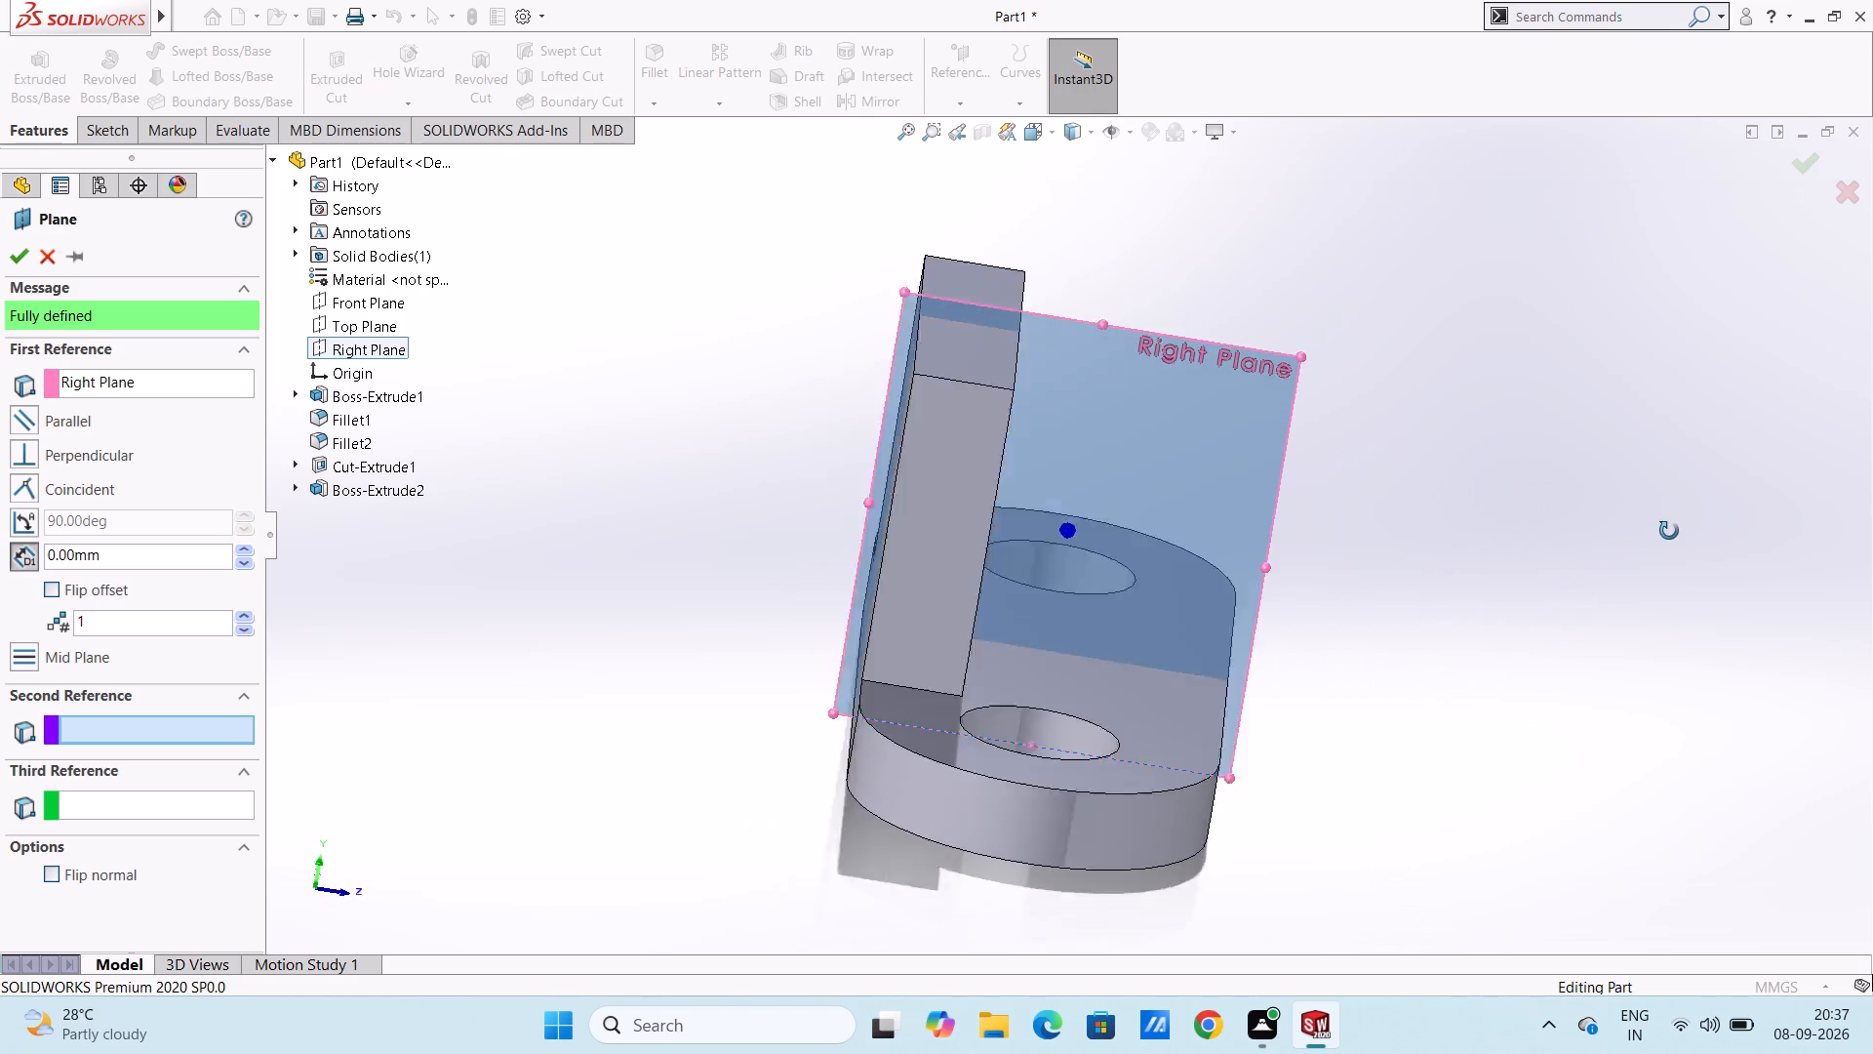
left_click_drag(1669, 531, 1655, 525)
key("Escape")
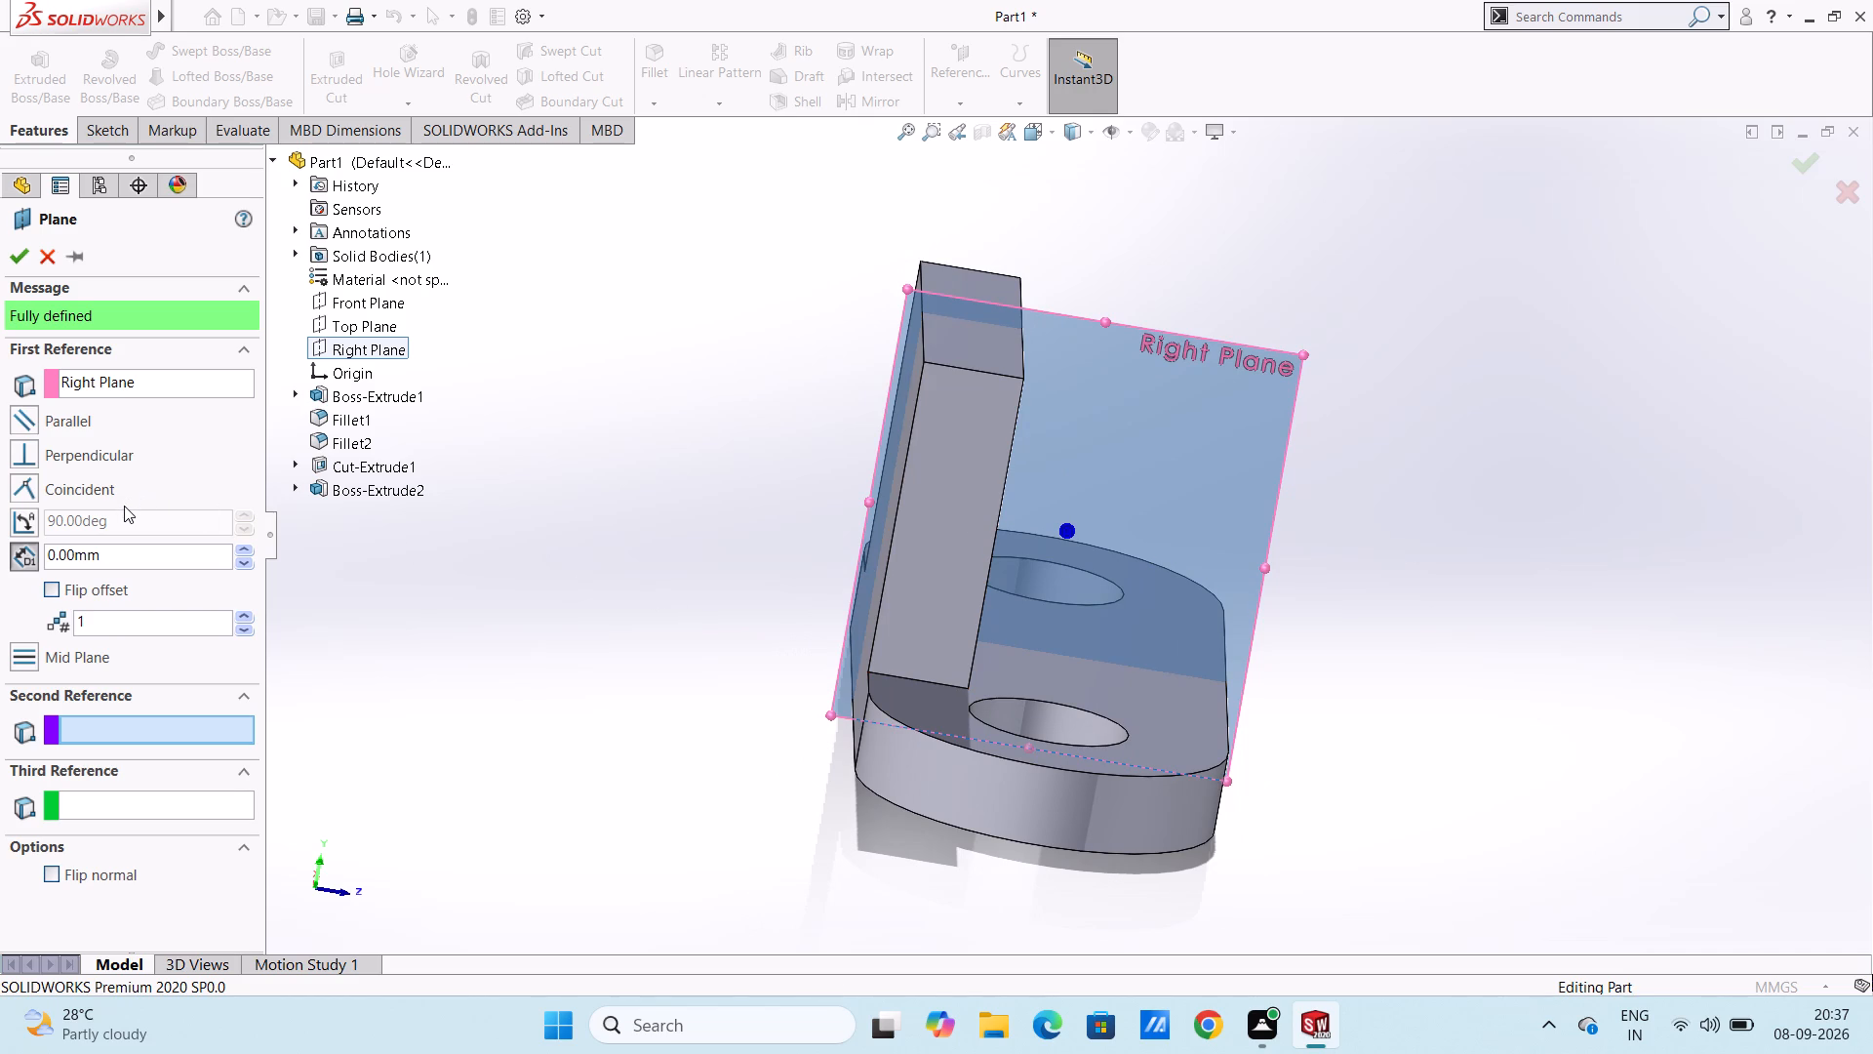
double_click(144, 560)
key("6")
key("Return")
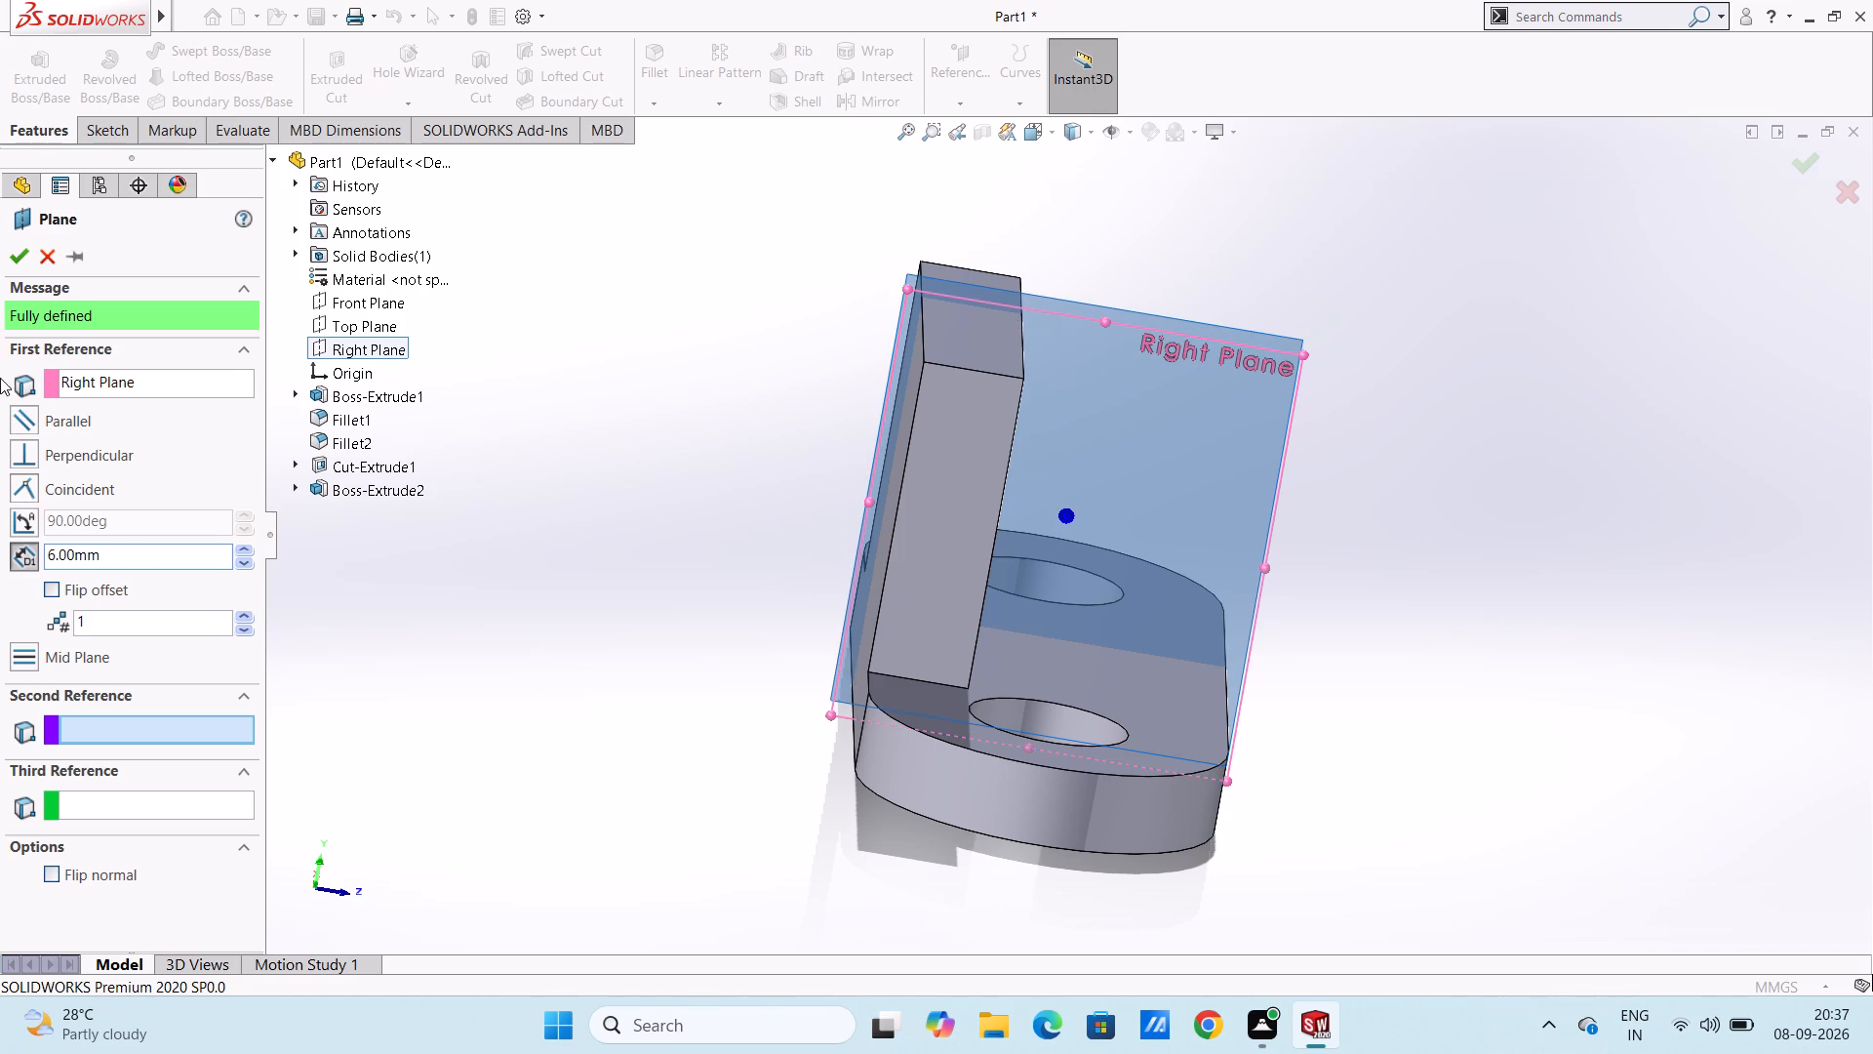
right_click(1621, 509)
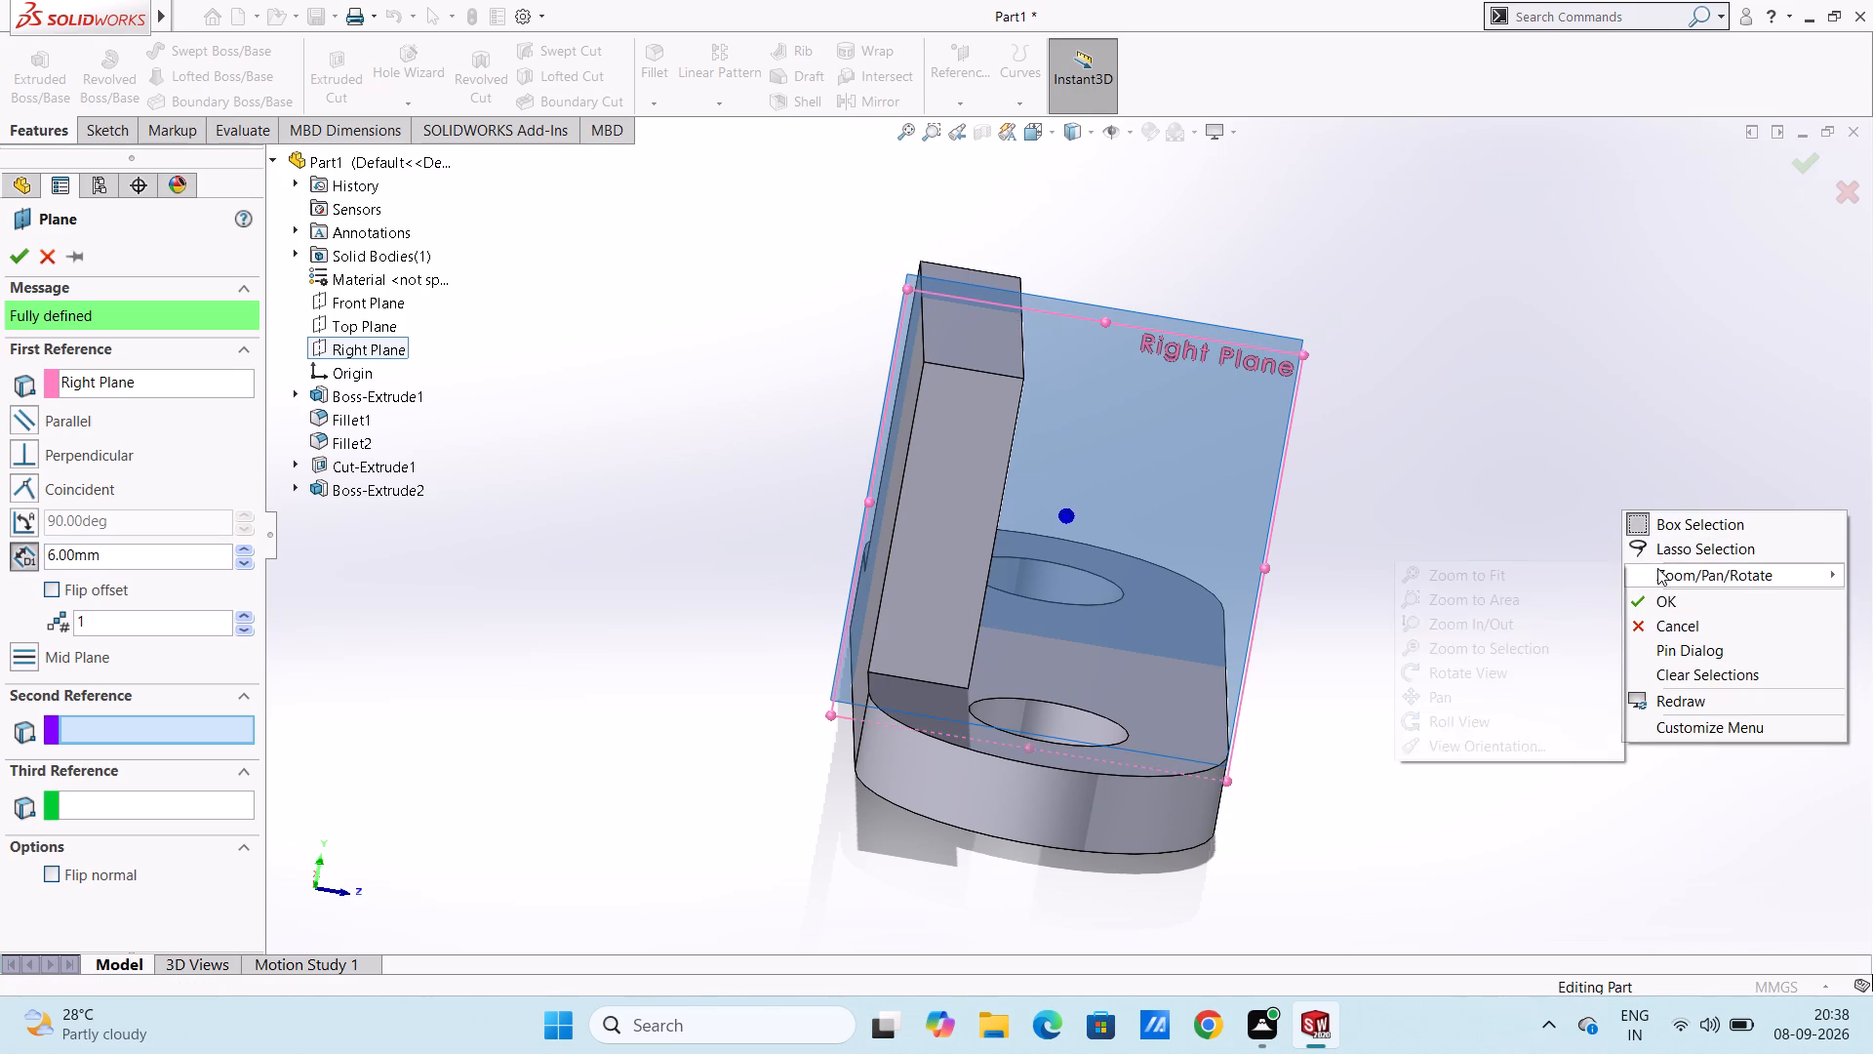
left_click(1533, 672)
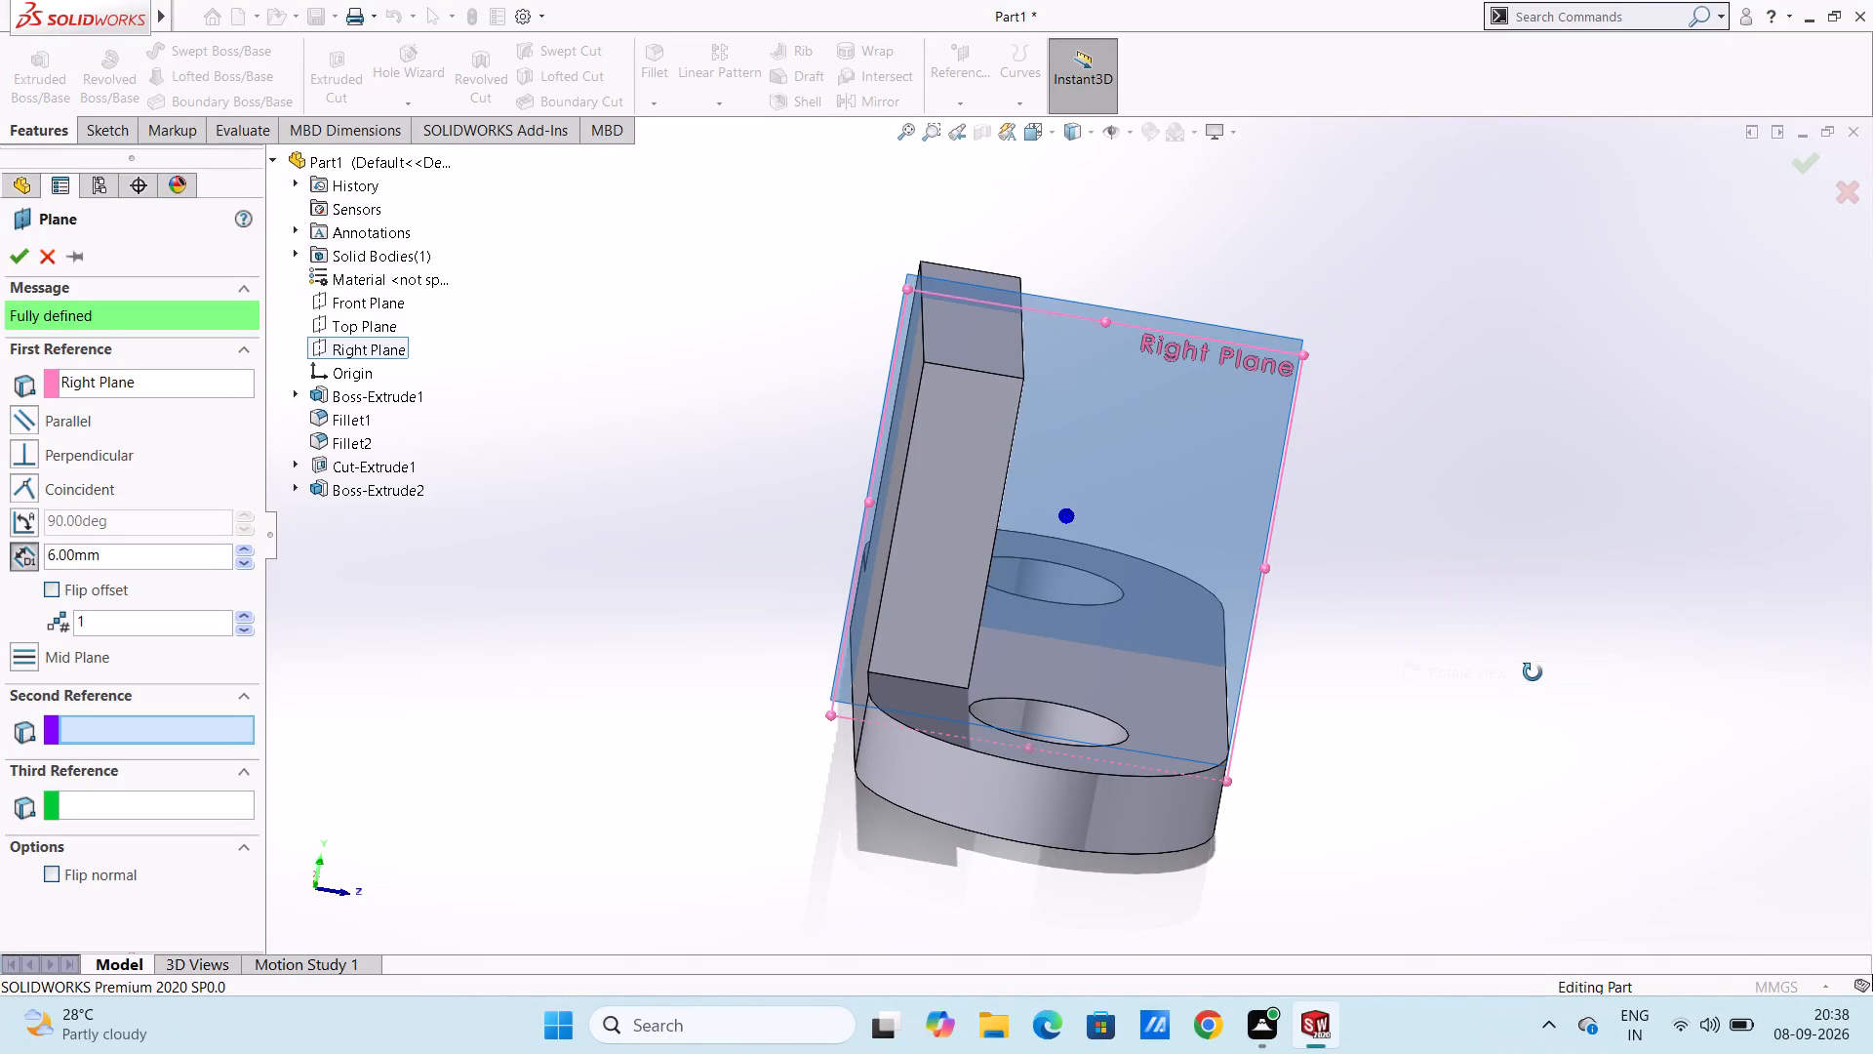
left_click_drag(1581, 544, 1472, 705)
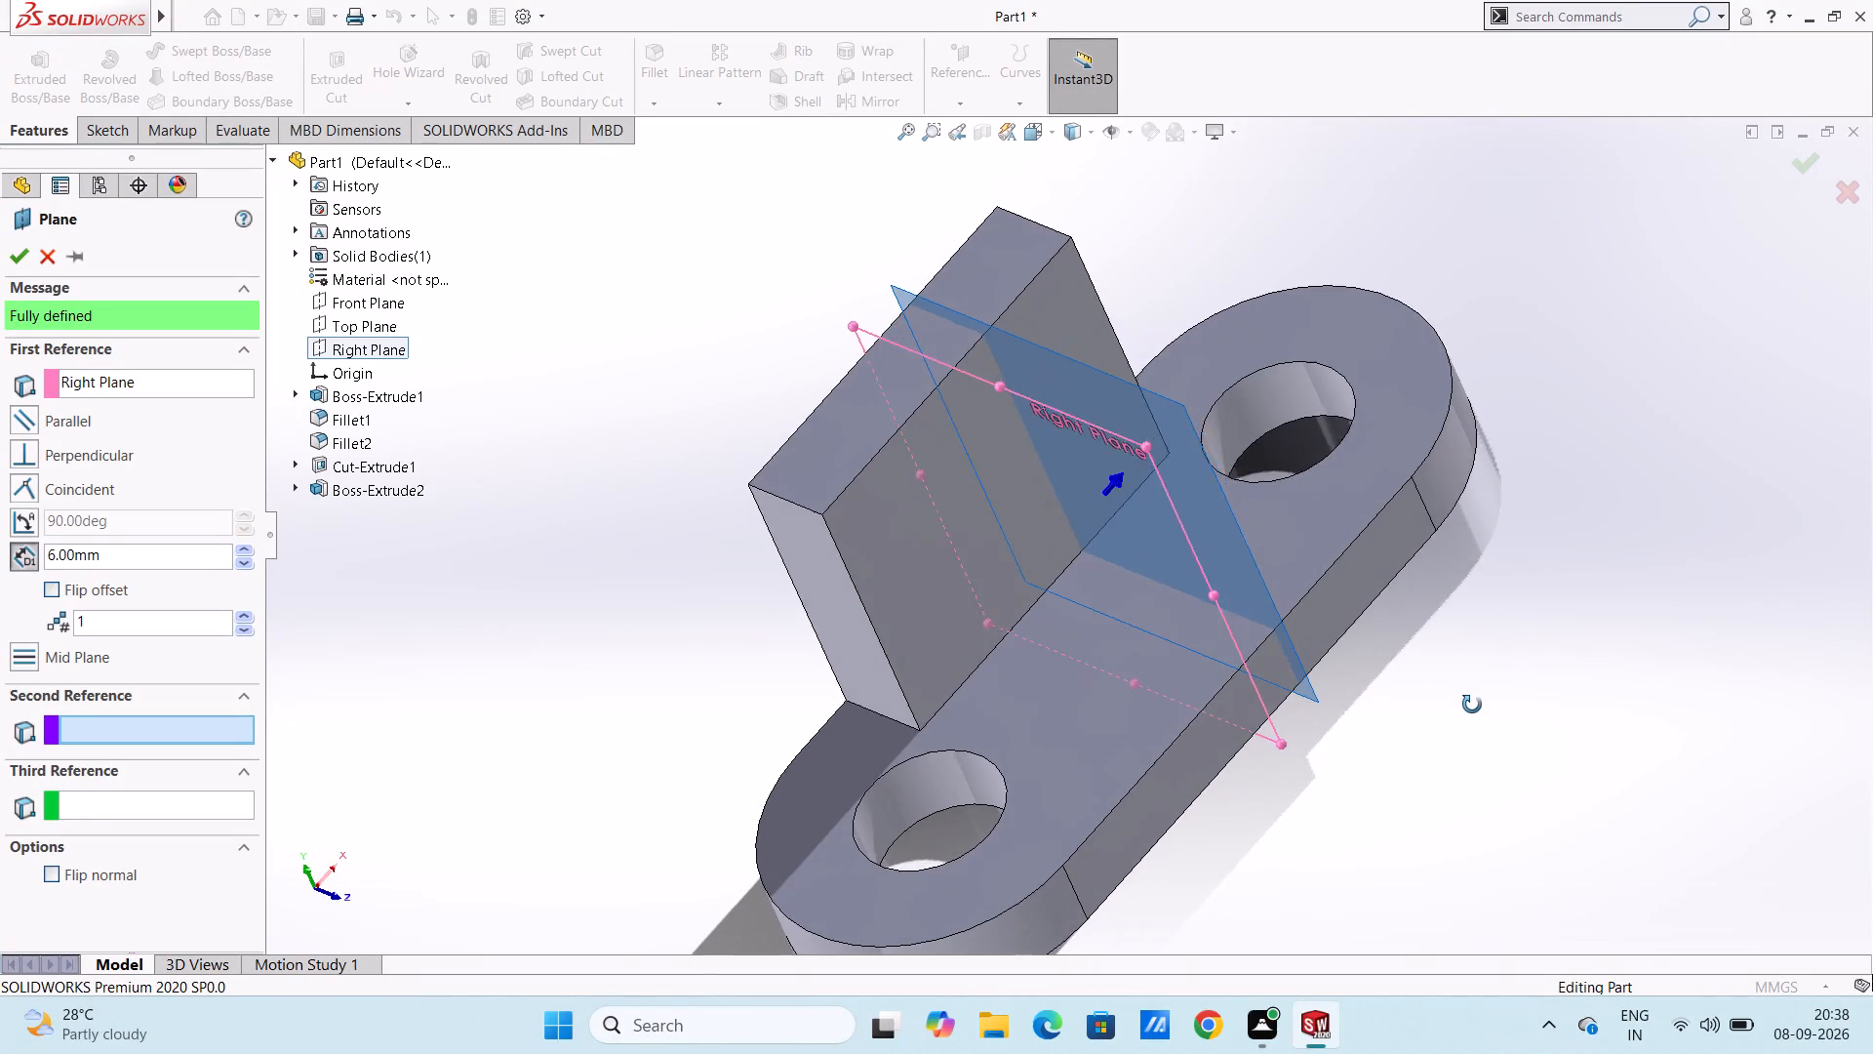
left_click_drag(1472, 705, 1494, 687)
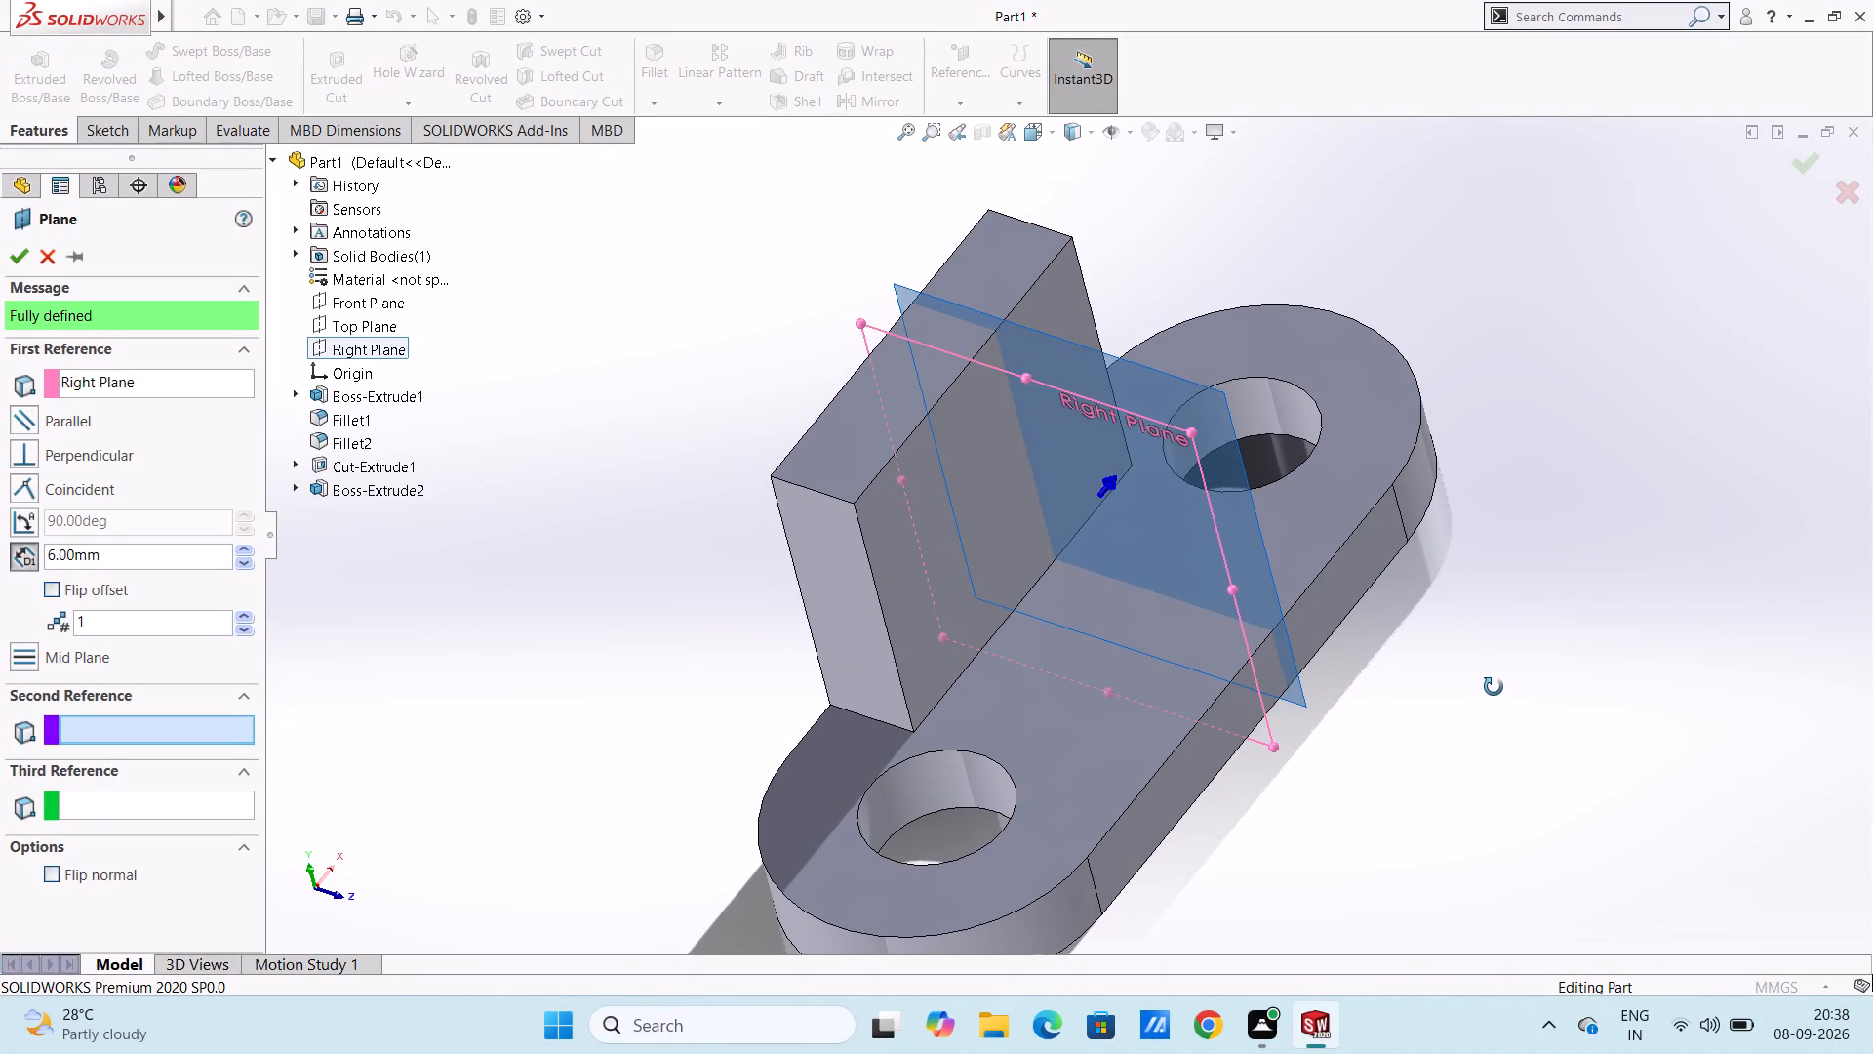
left_click_drag(1494, 687, 1495, 682)
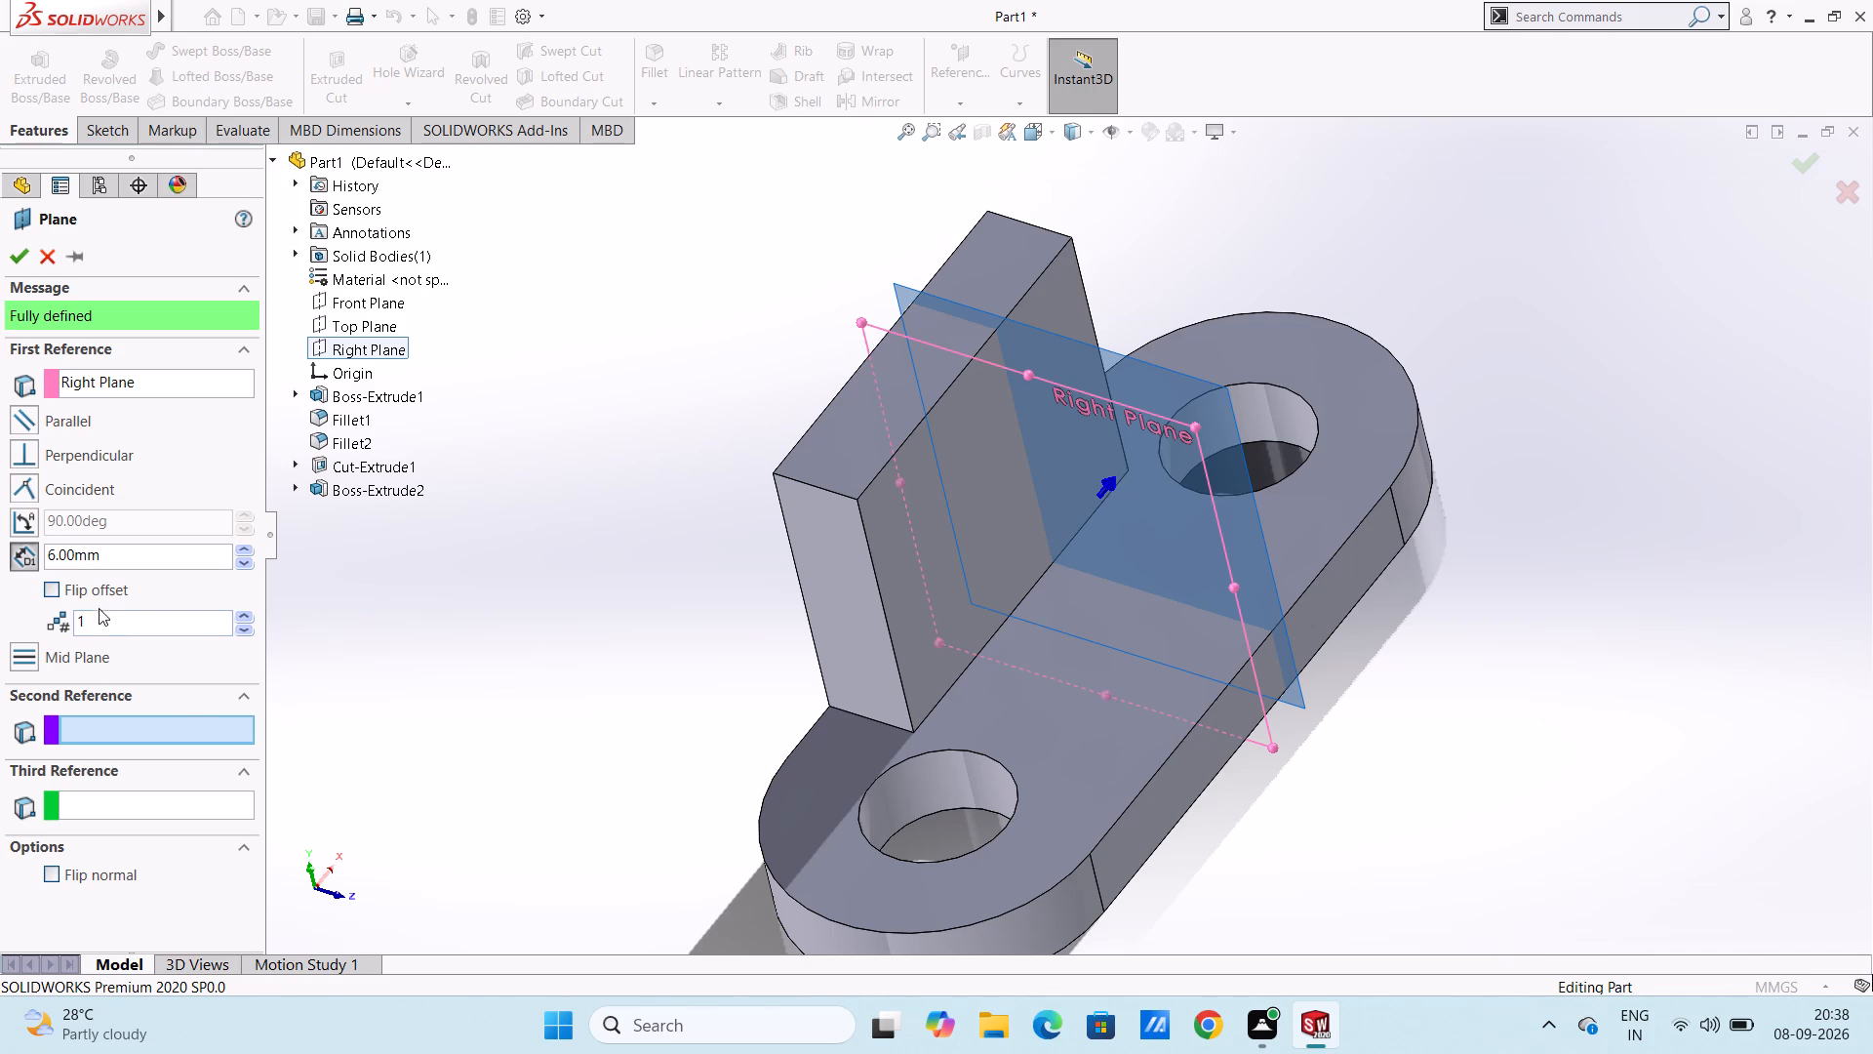
left_click(44, 590)
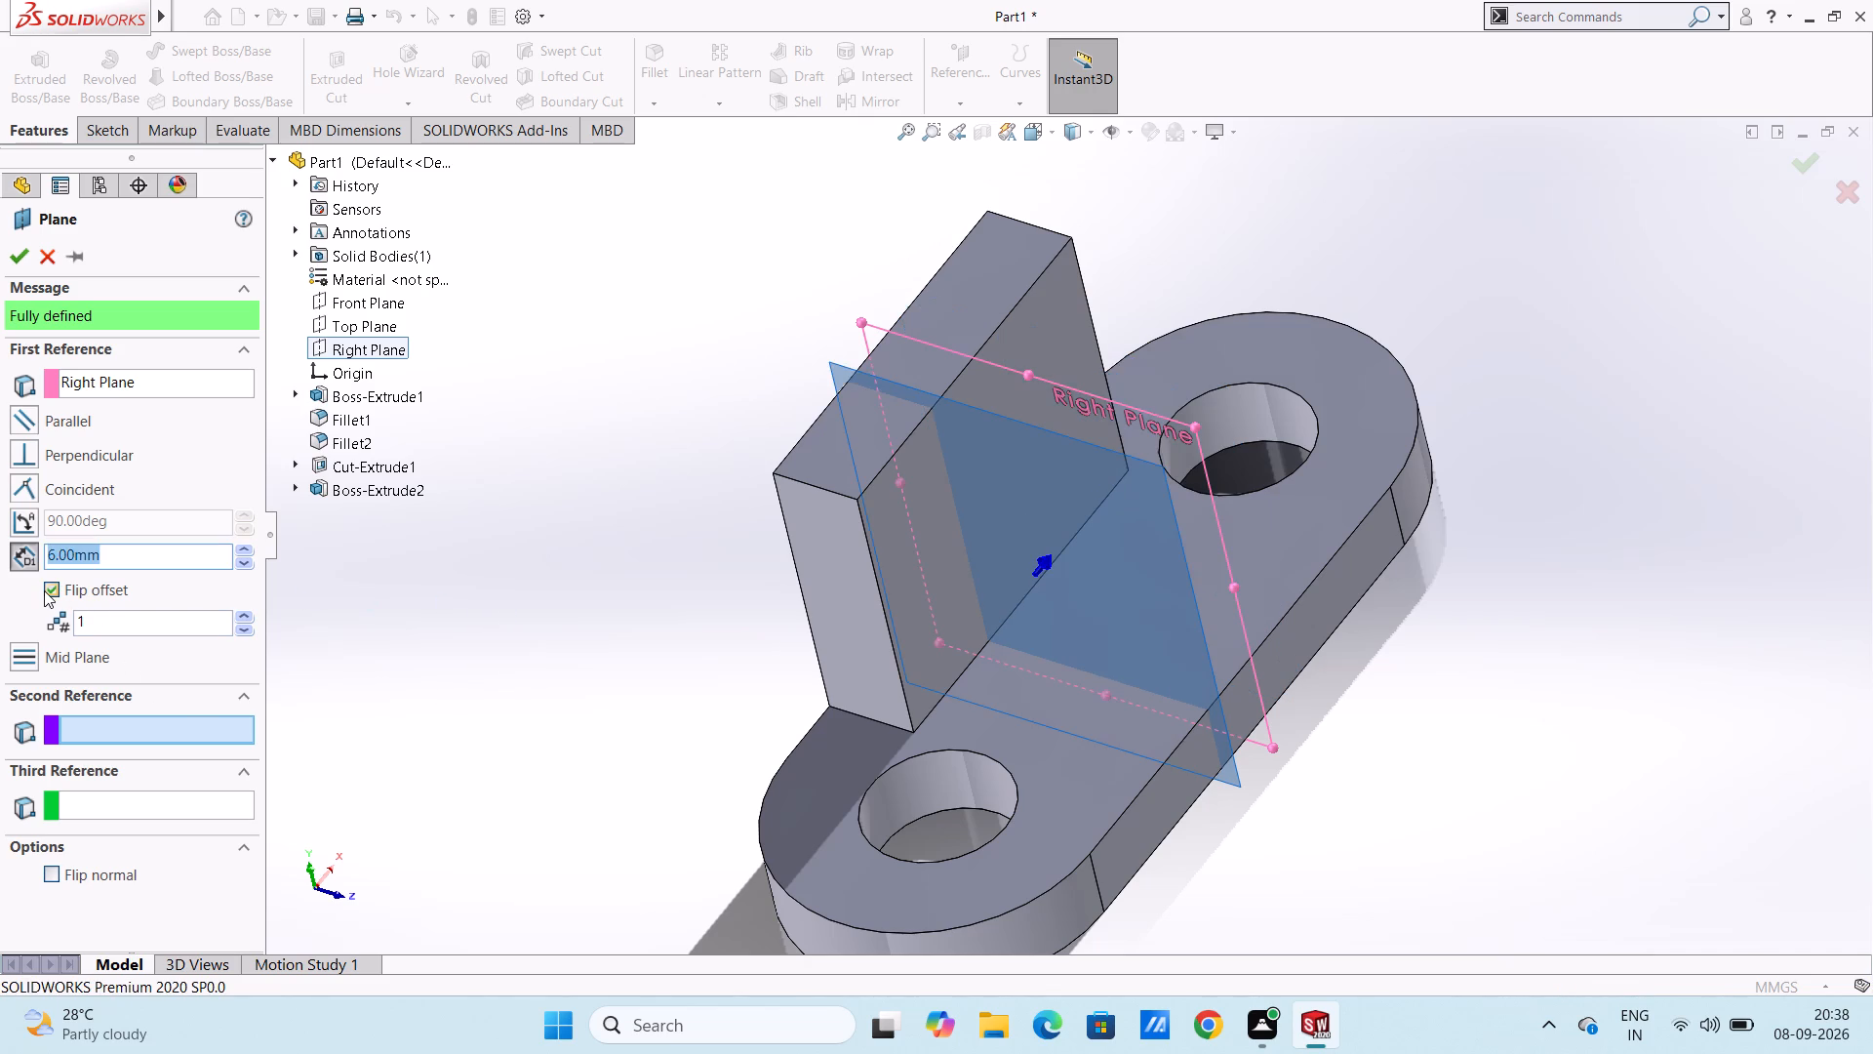
left_click(19, 254)
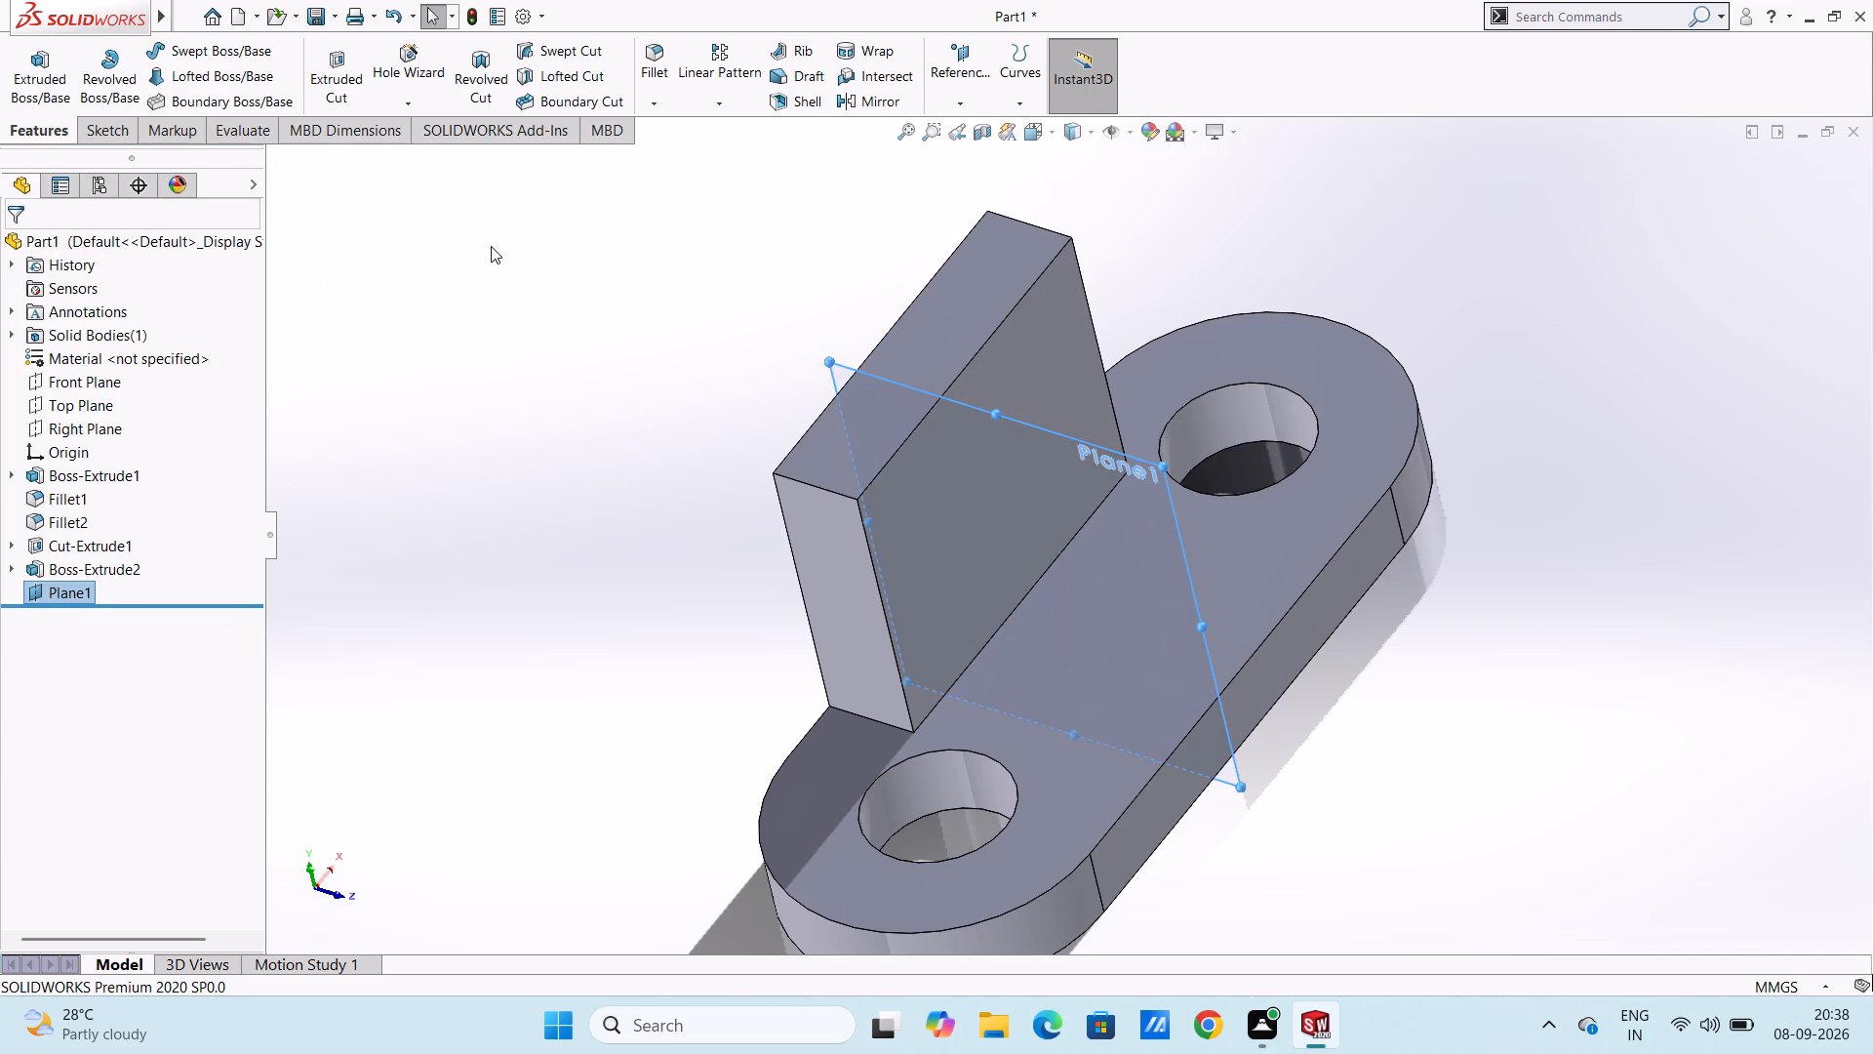
Sketch a closed triangle on the offset plane joining the upright's top front corner, the plate's top front corner and the upright's base corner.
key("ctrl+3")
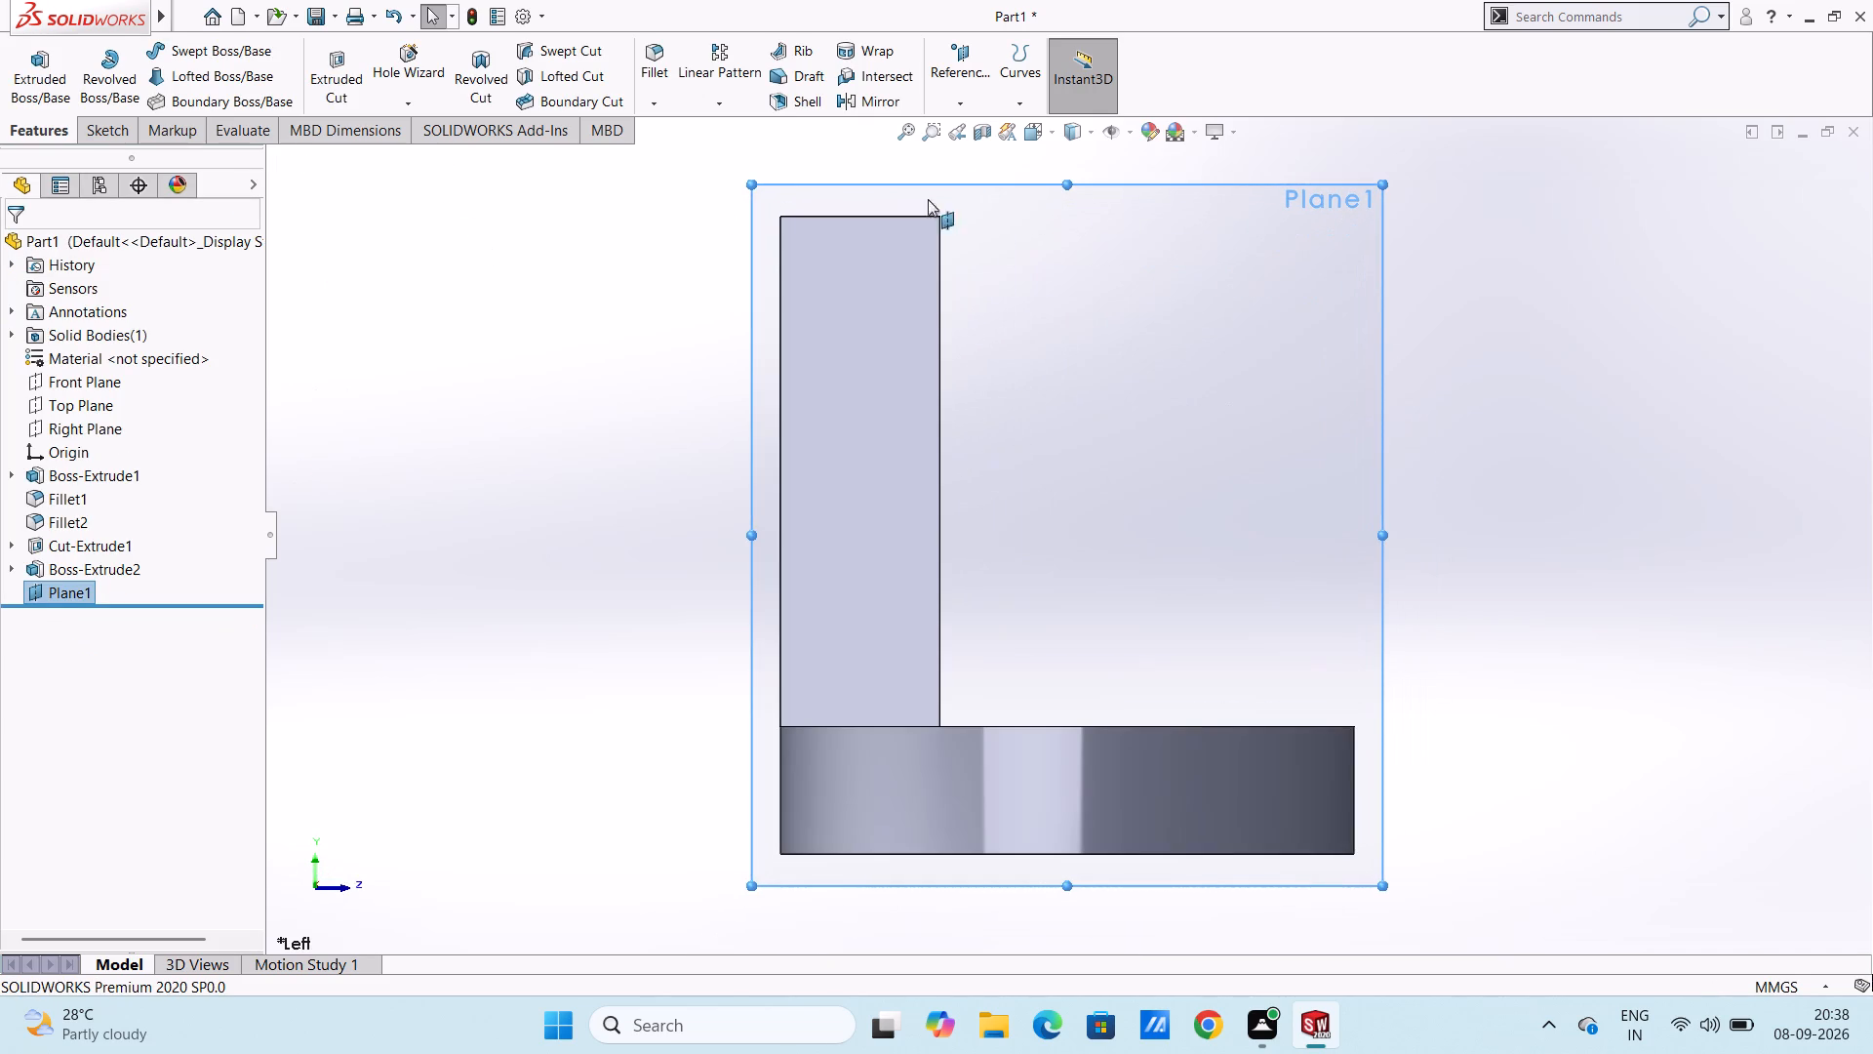
left_click(1170, 316)
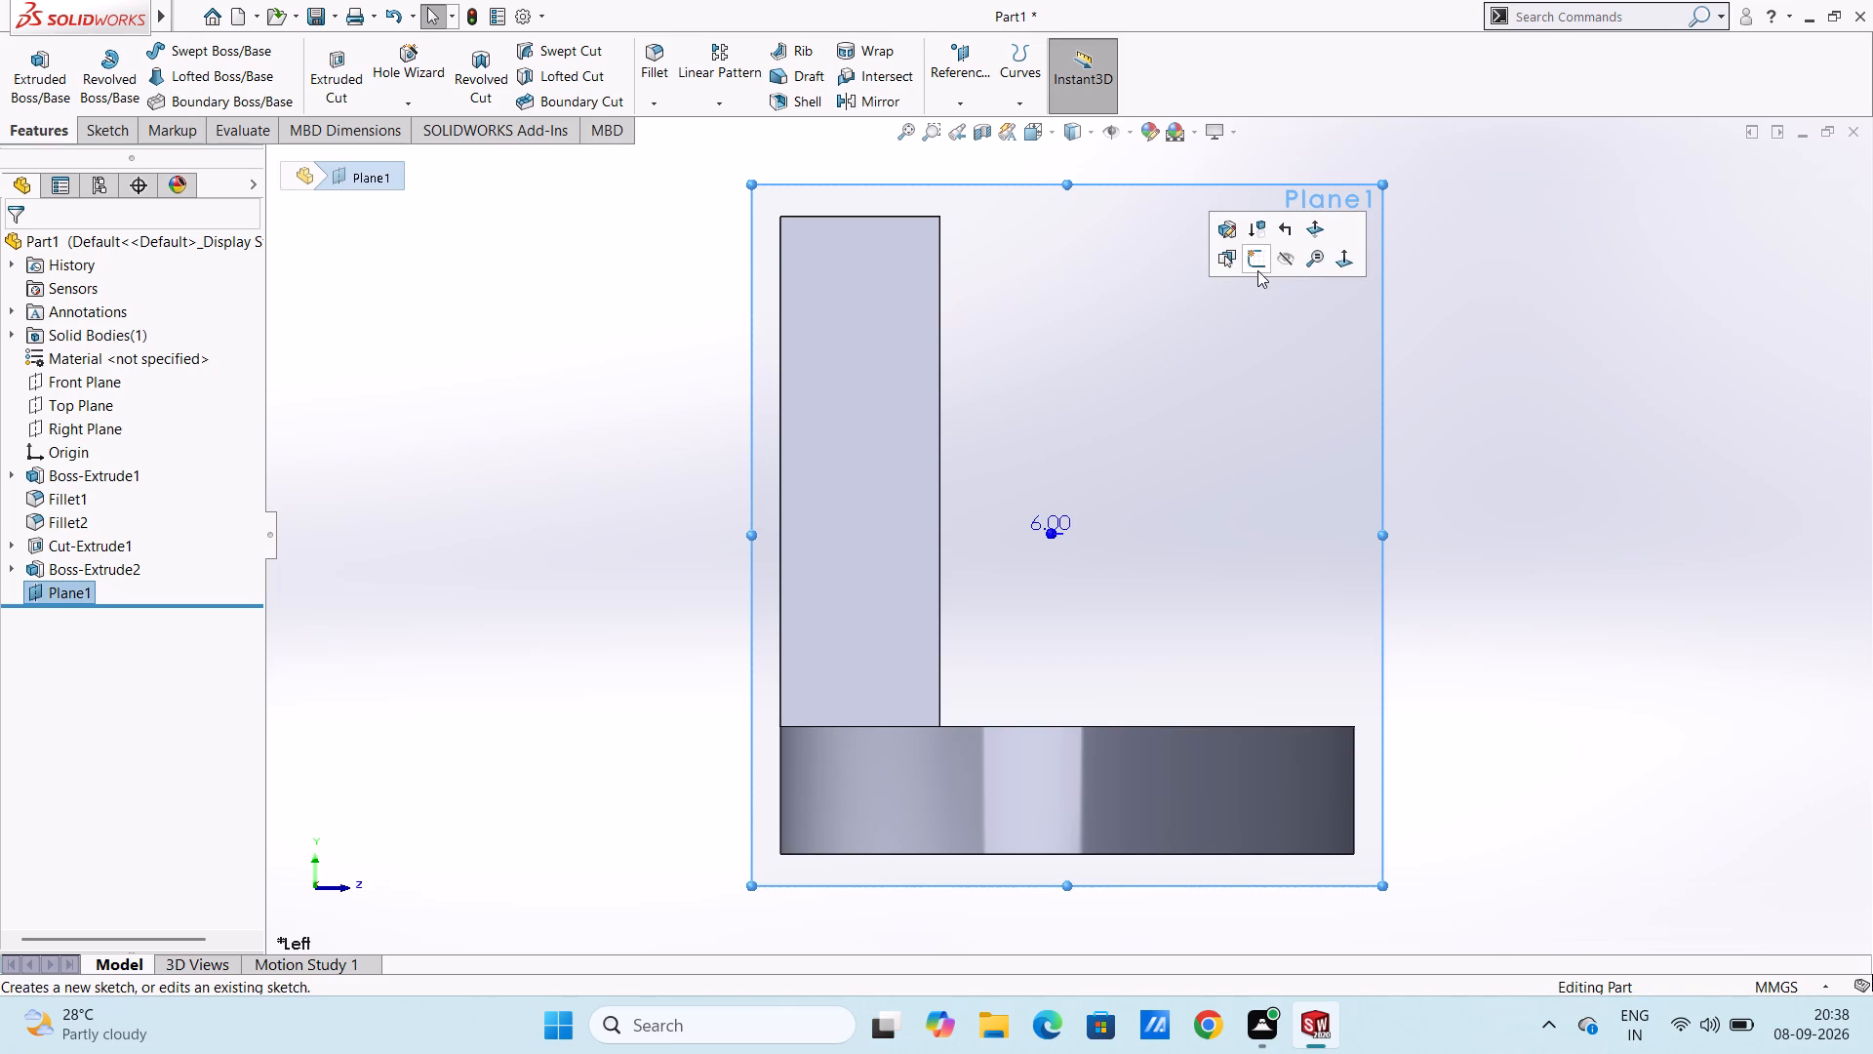
left_click(1257, 270)
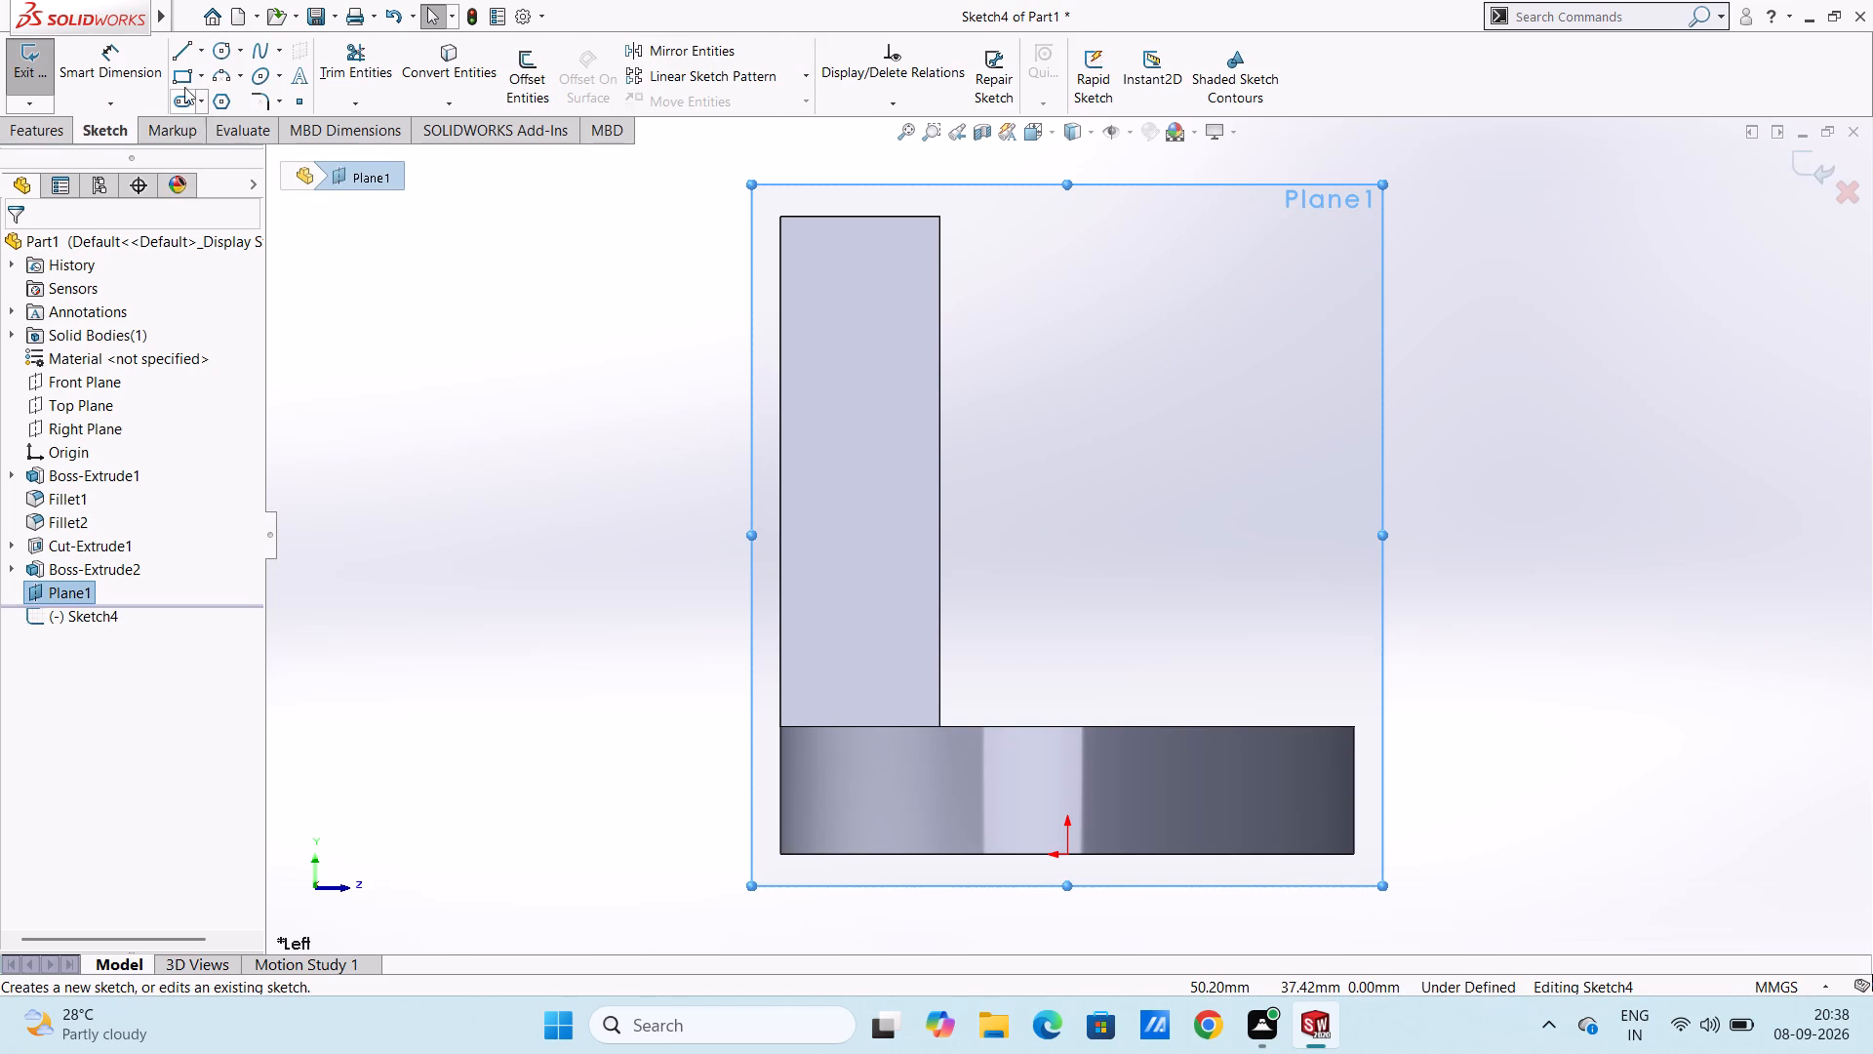
left_click(183, 57)
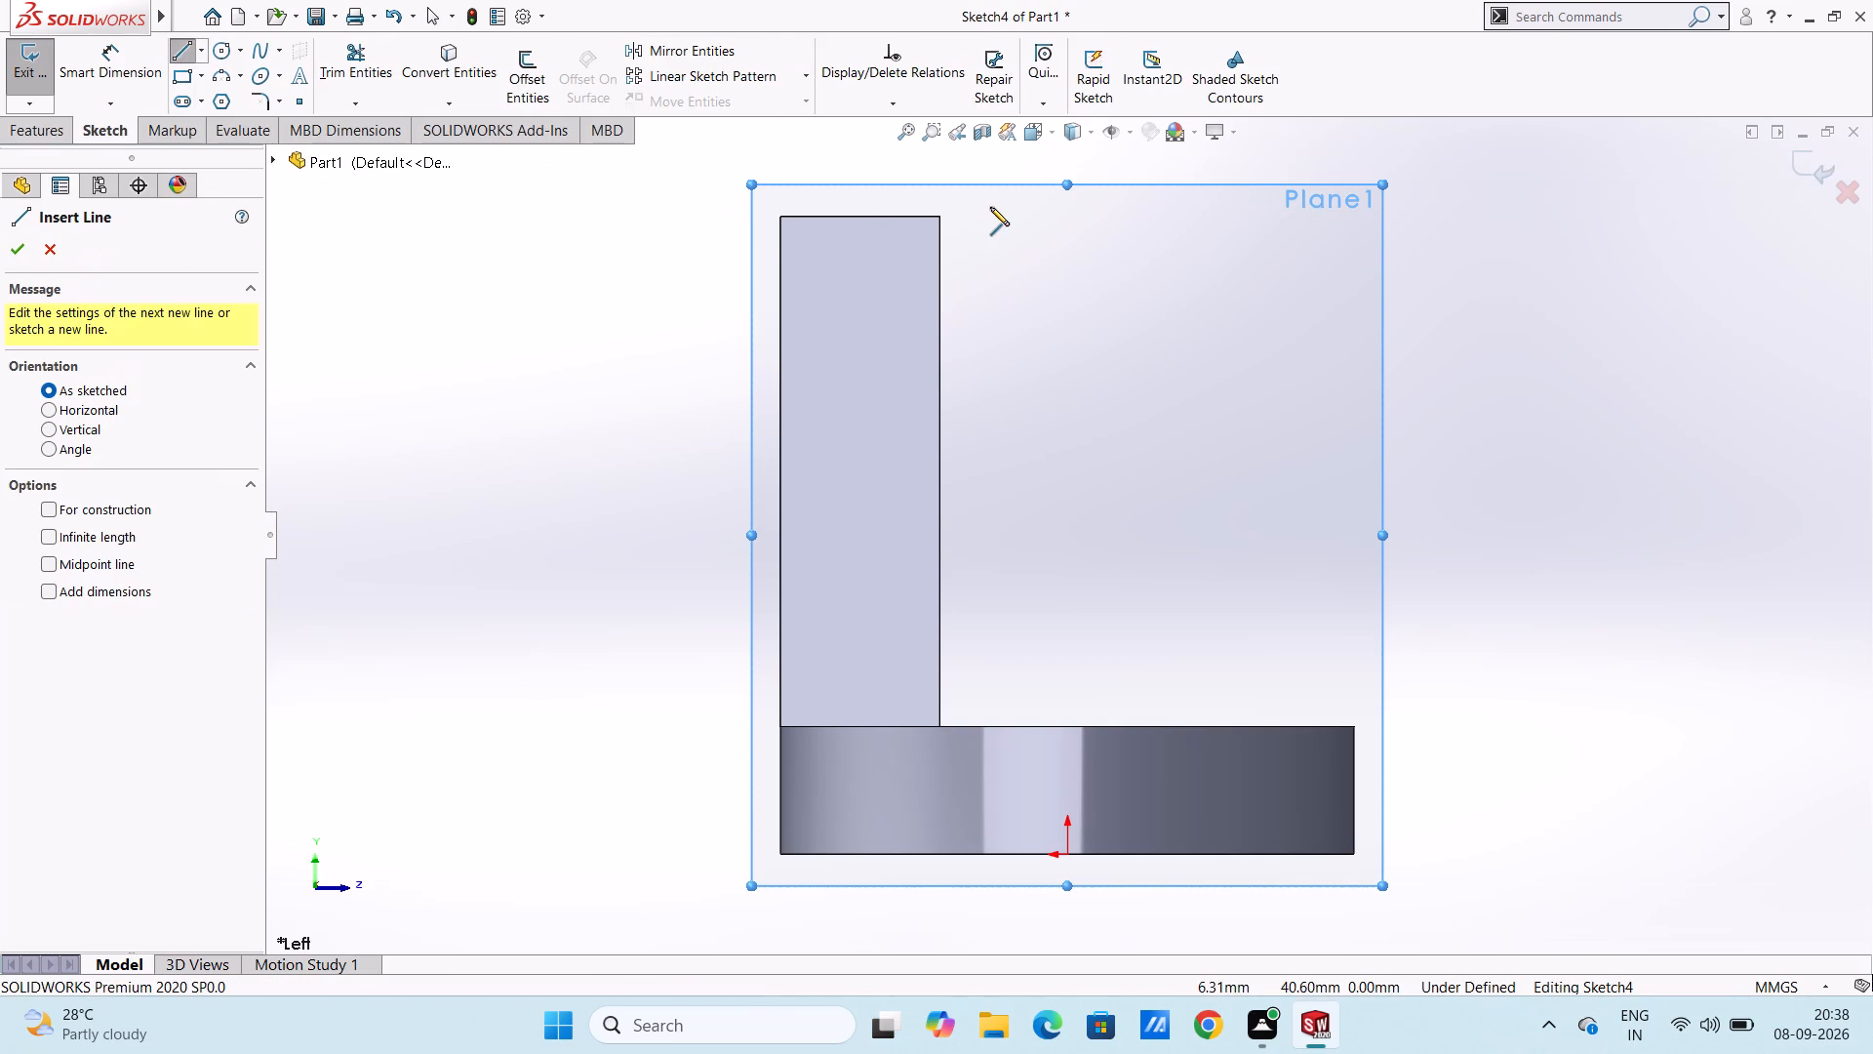
left_click(939, 215)
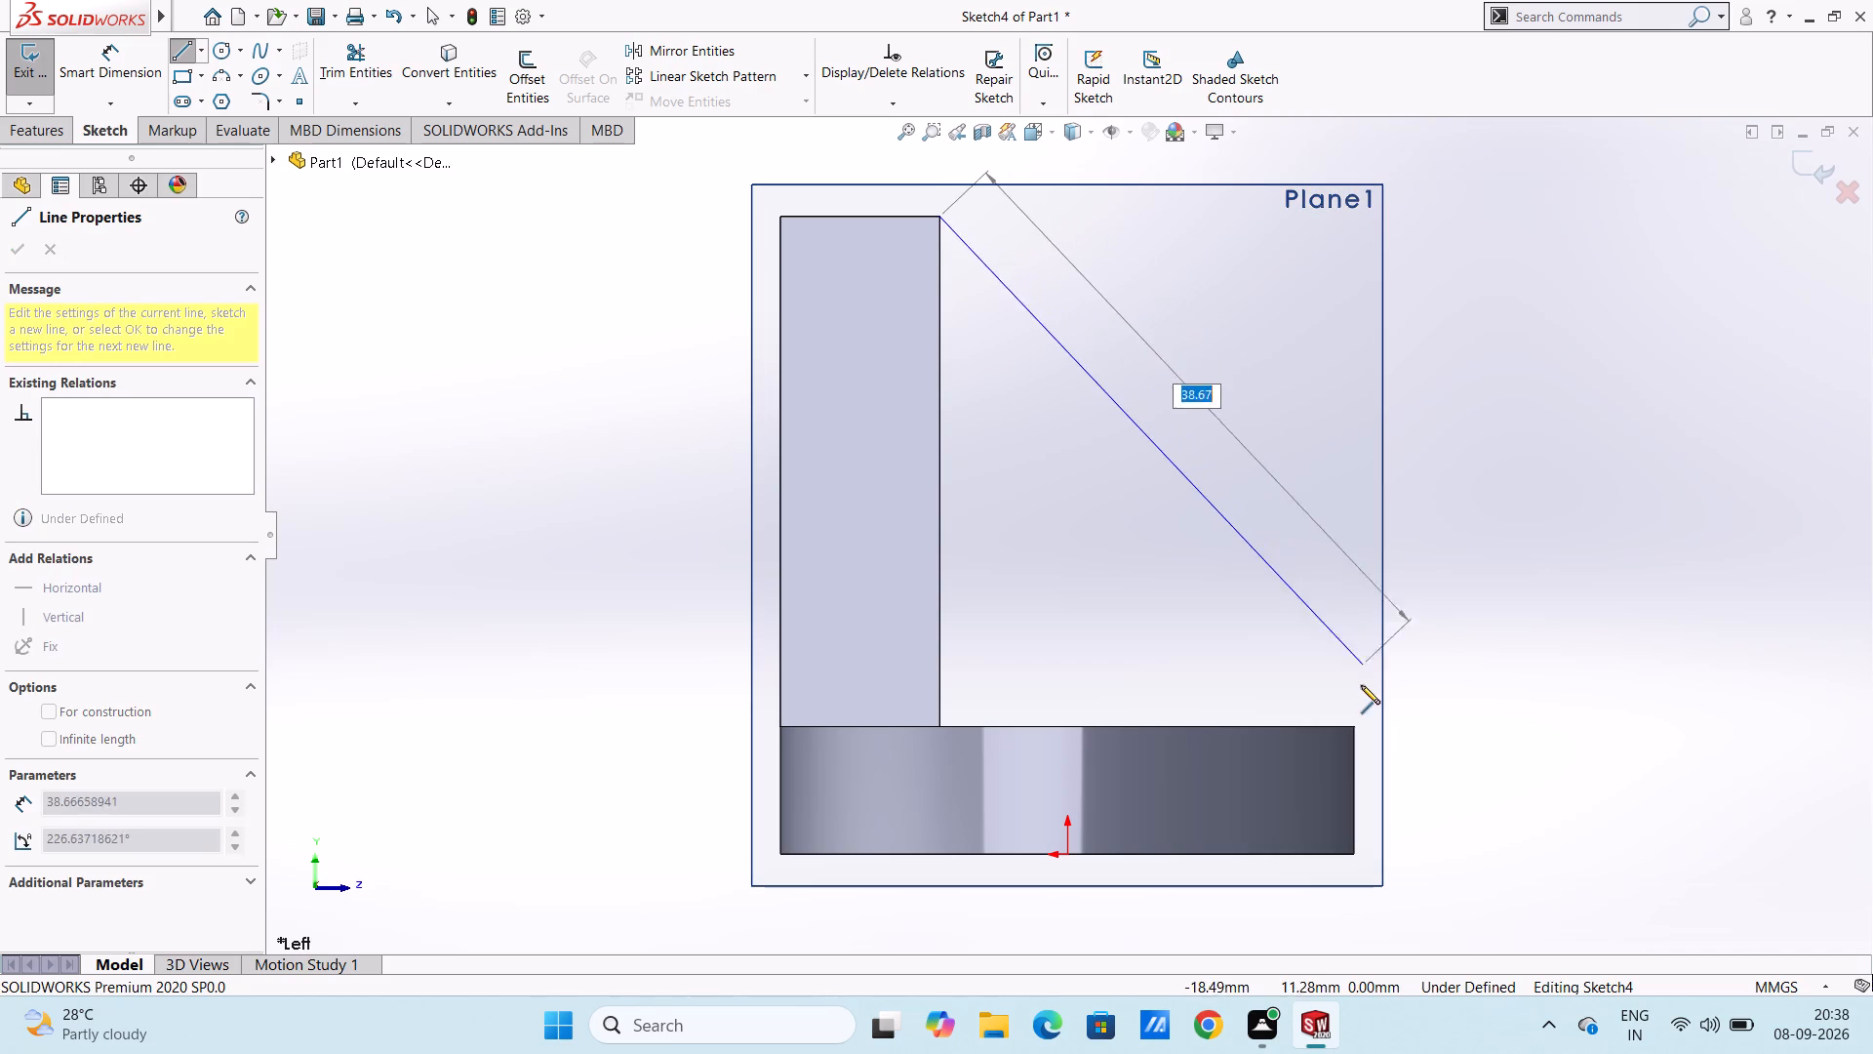
left_click(1352, 726)
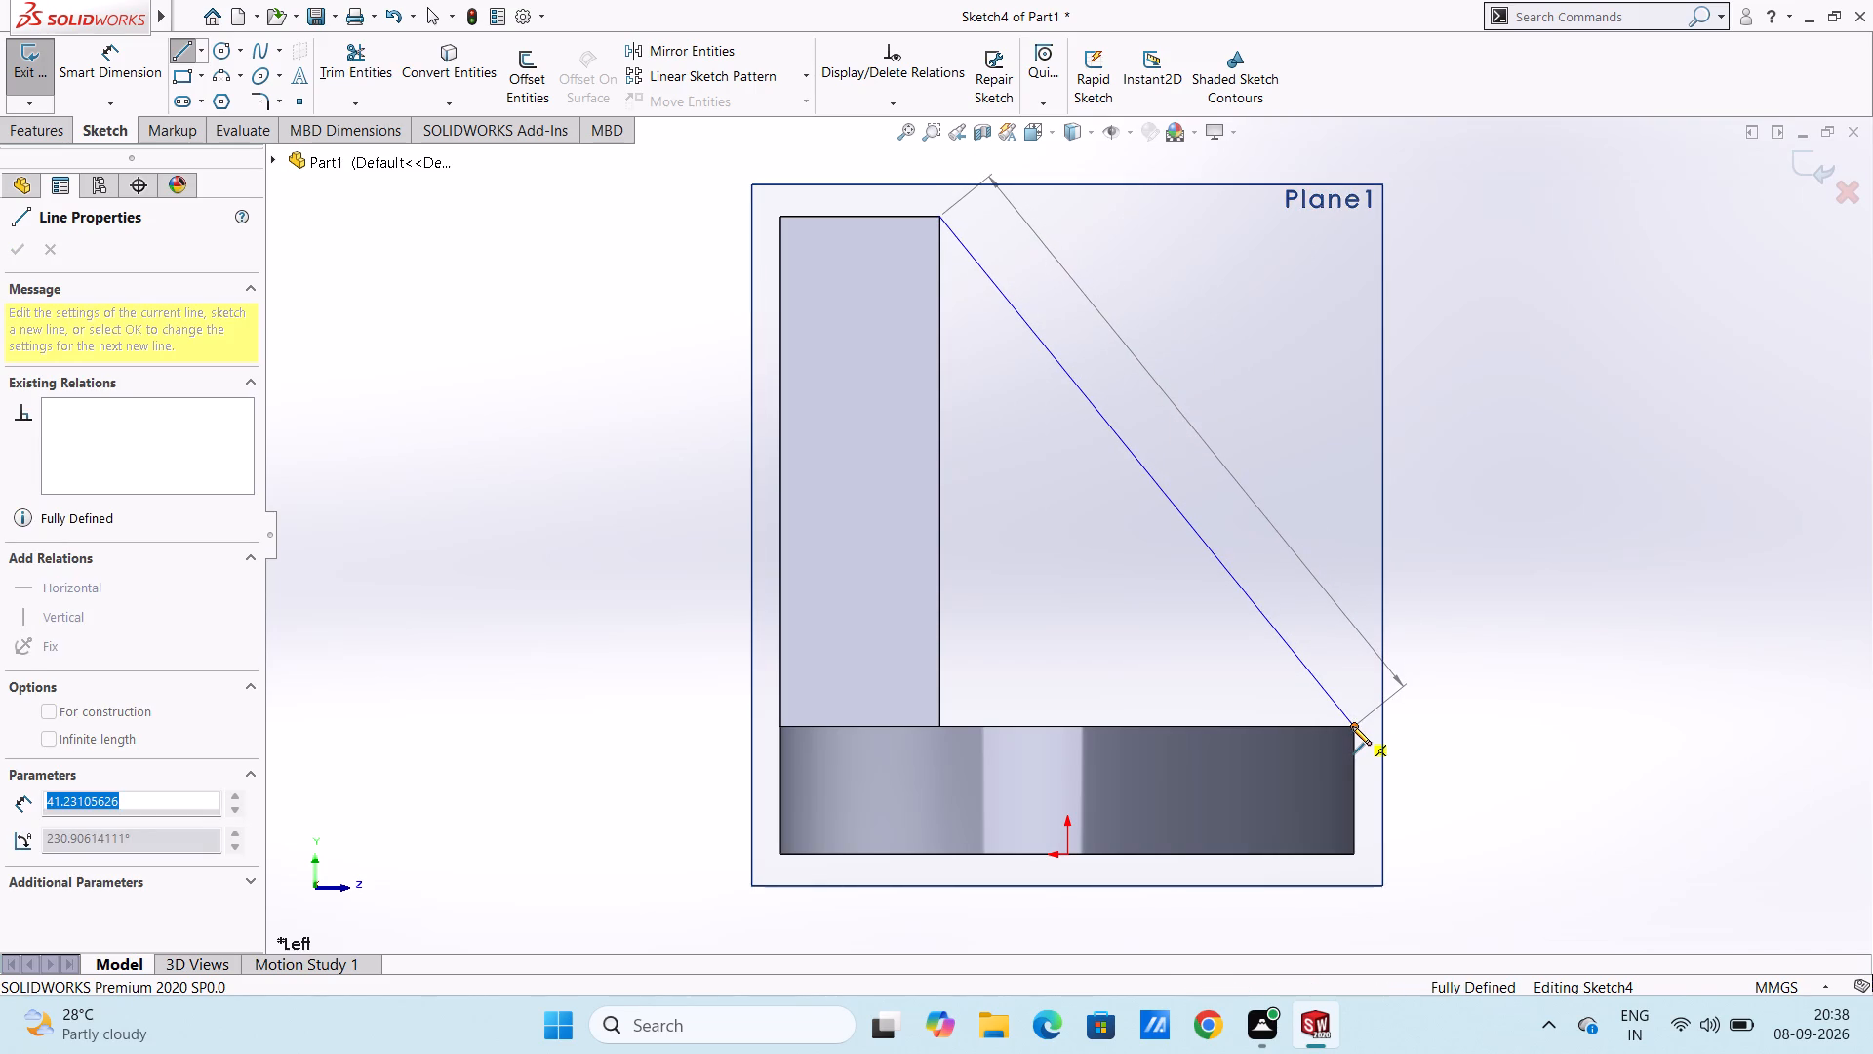
left_click(942, 726)
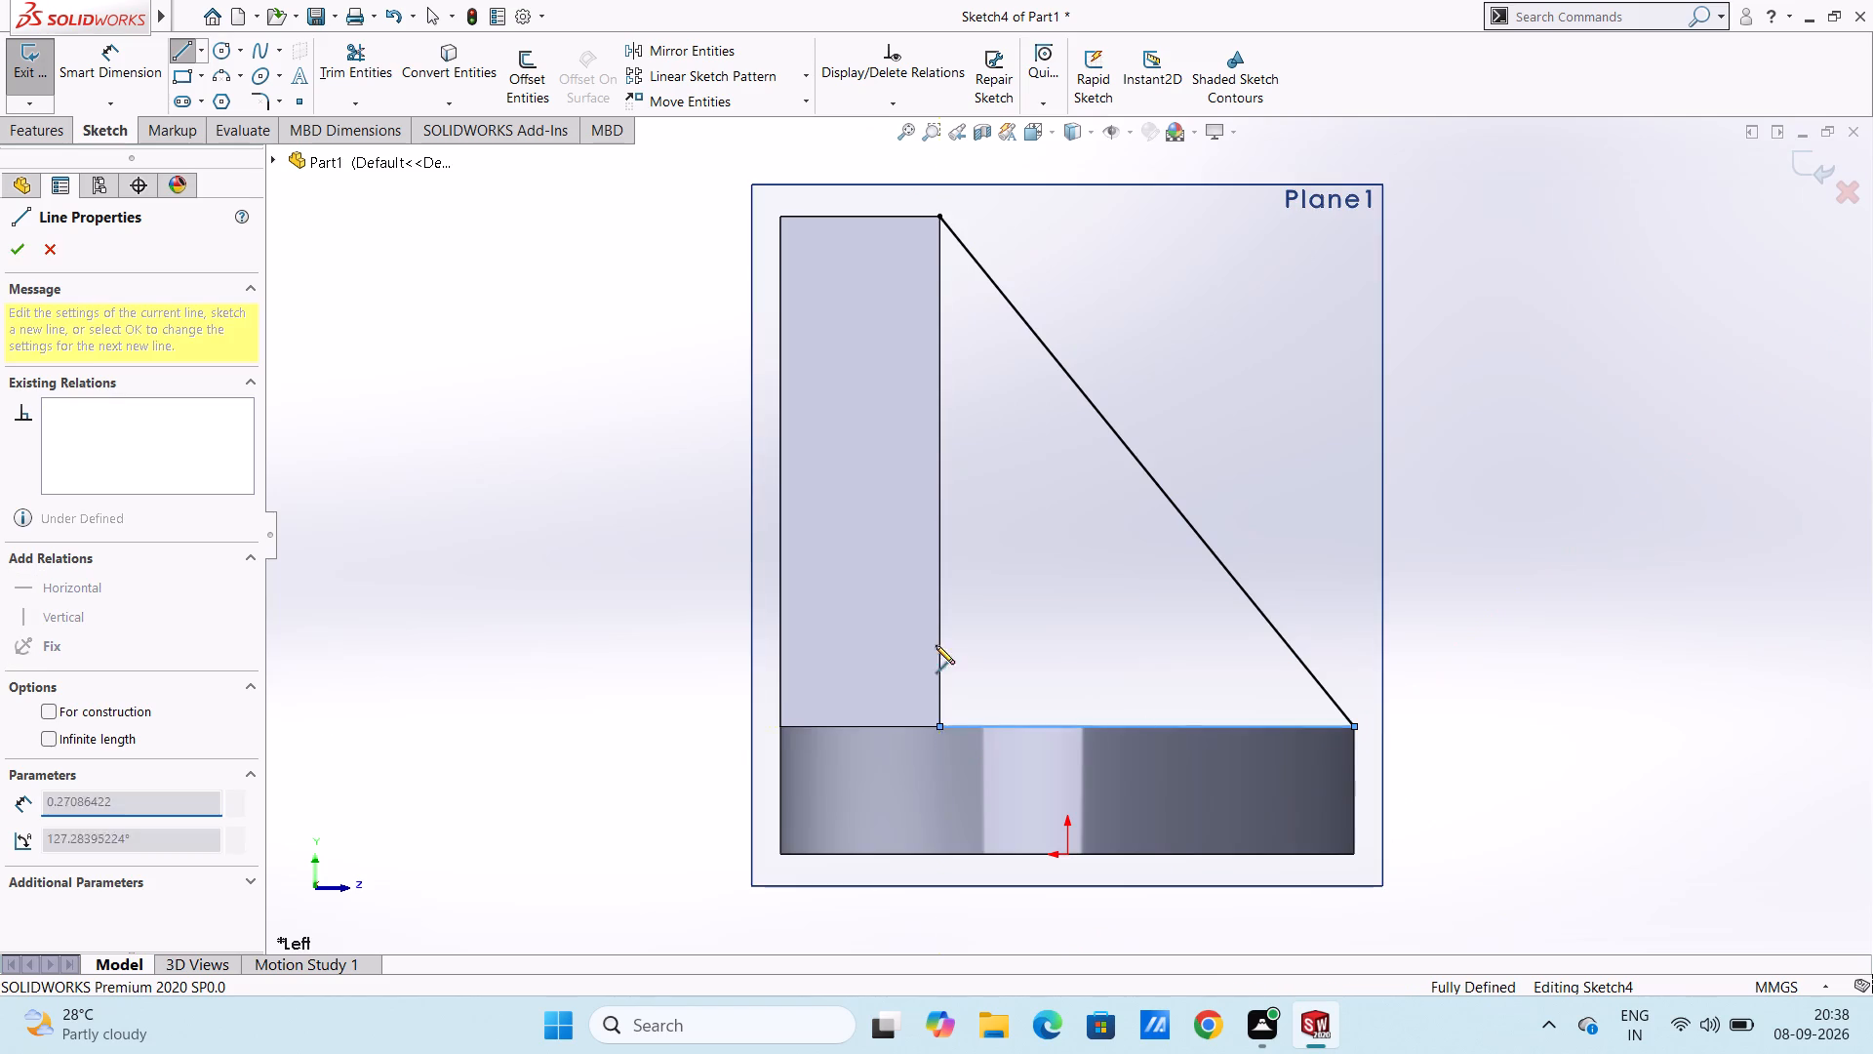
left_click(938, 214)
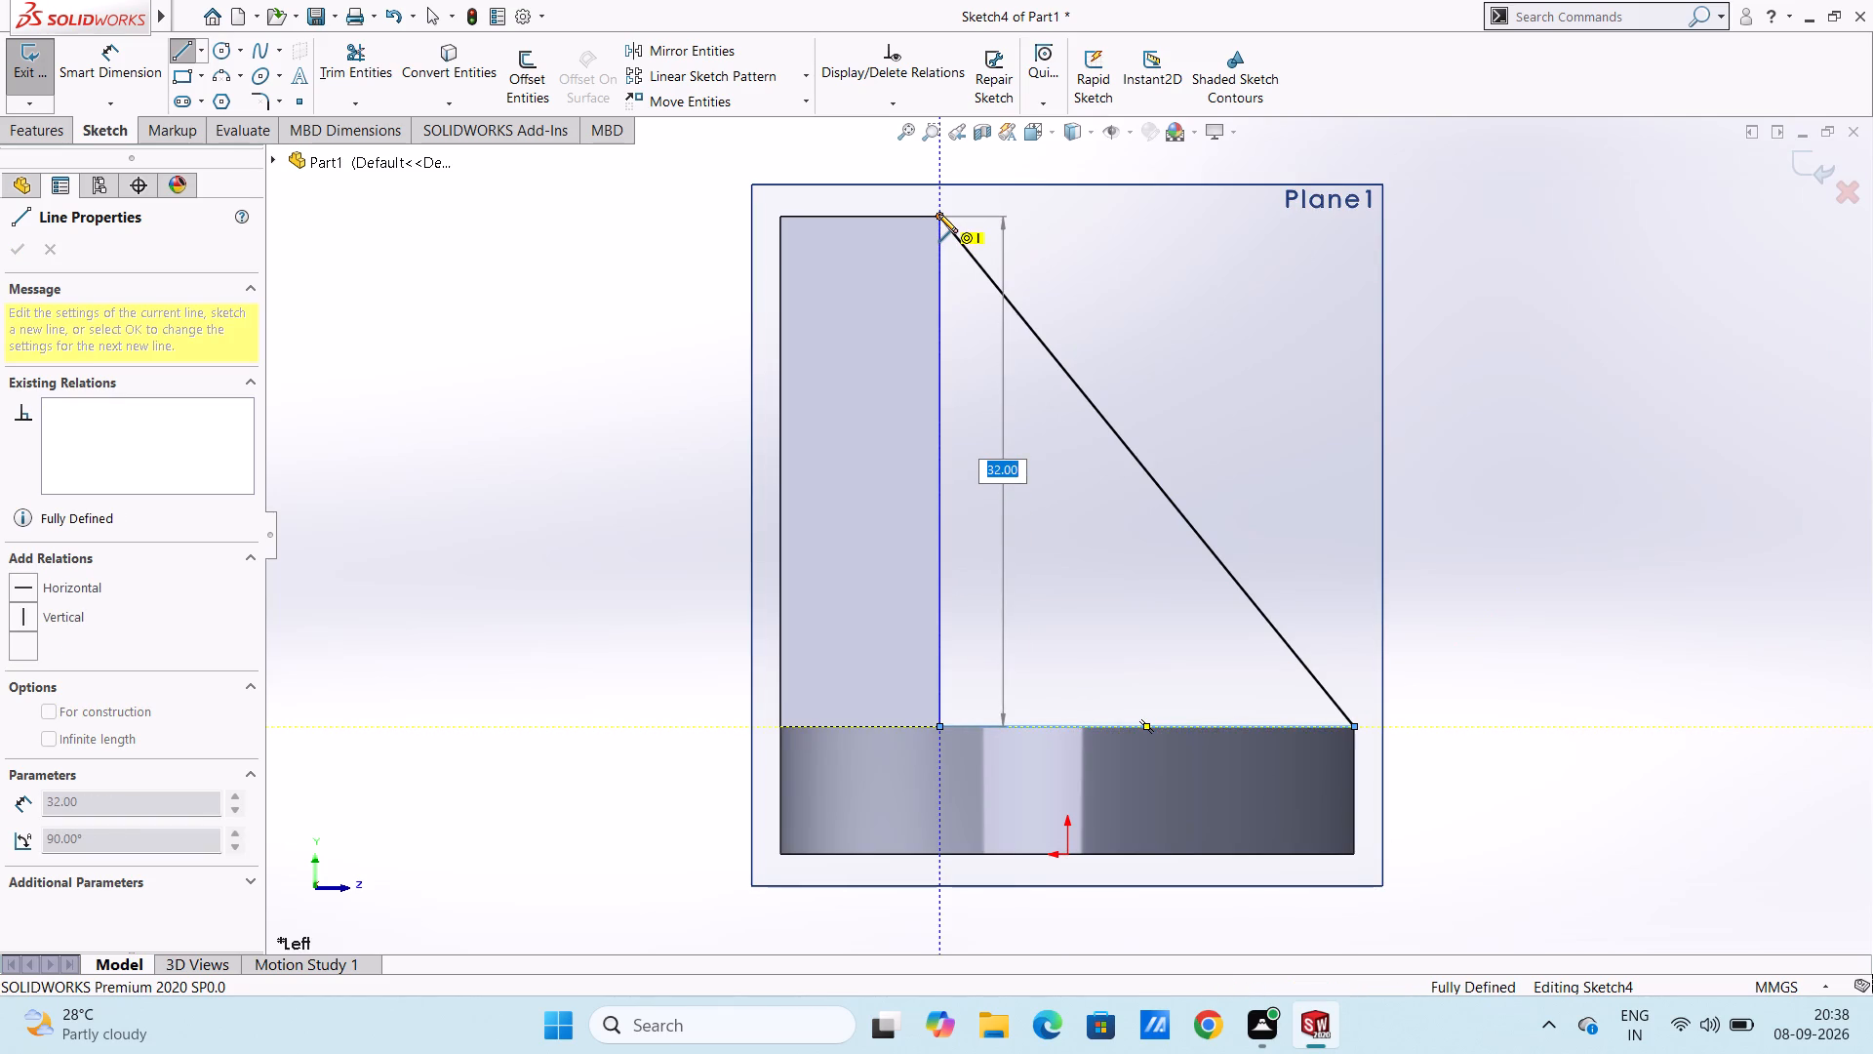
key("Escape")
key("Escape")
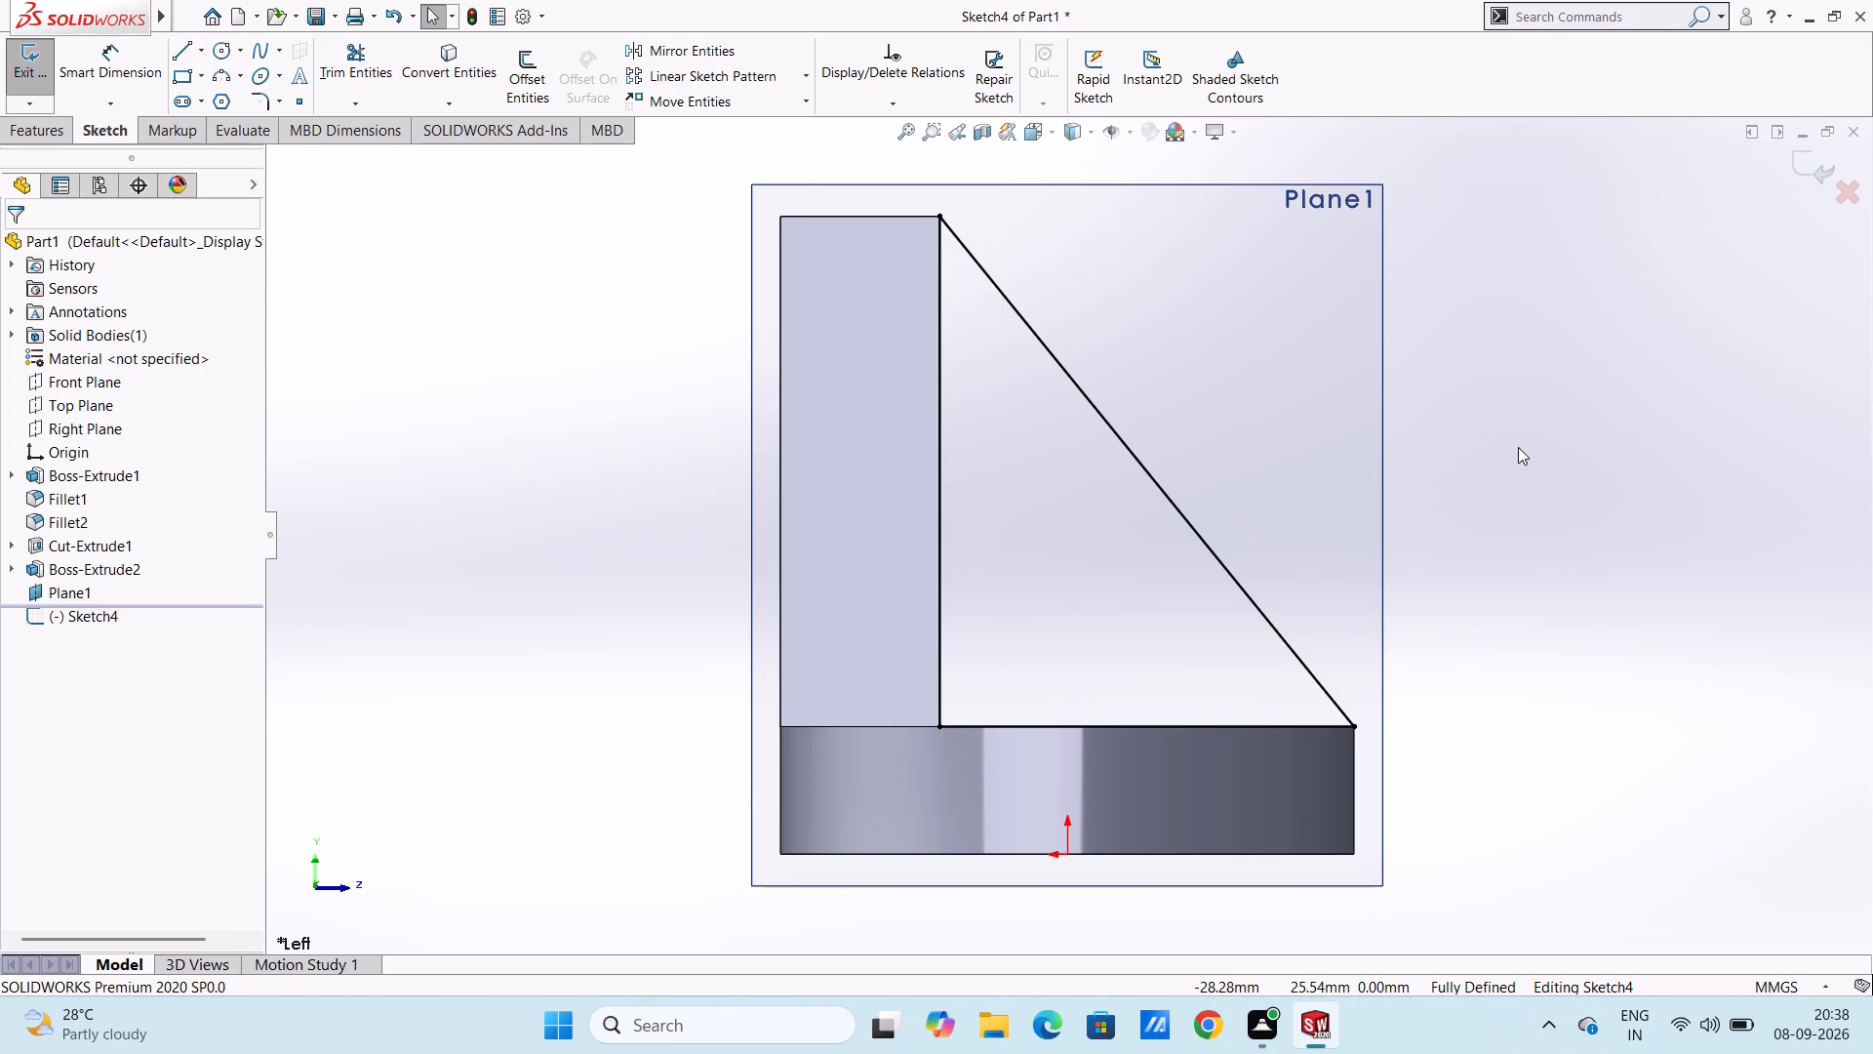
Extrude the triangle 12 mm blind toward the plate's centre as a rib, with the result merged.
key("ctrl+7")
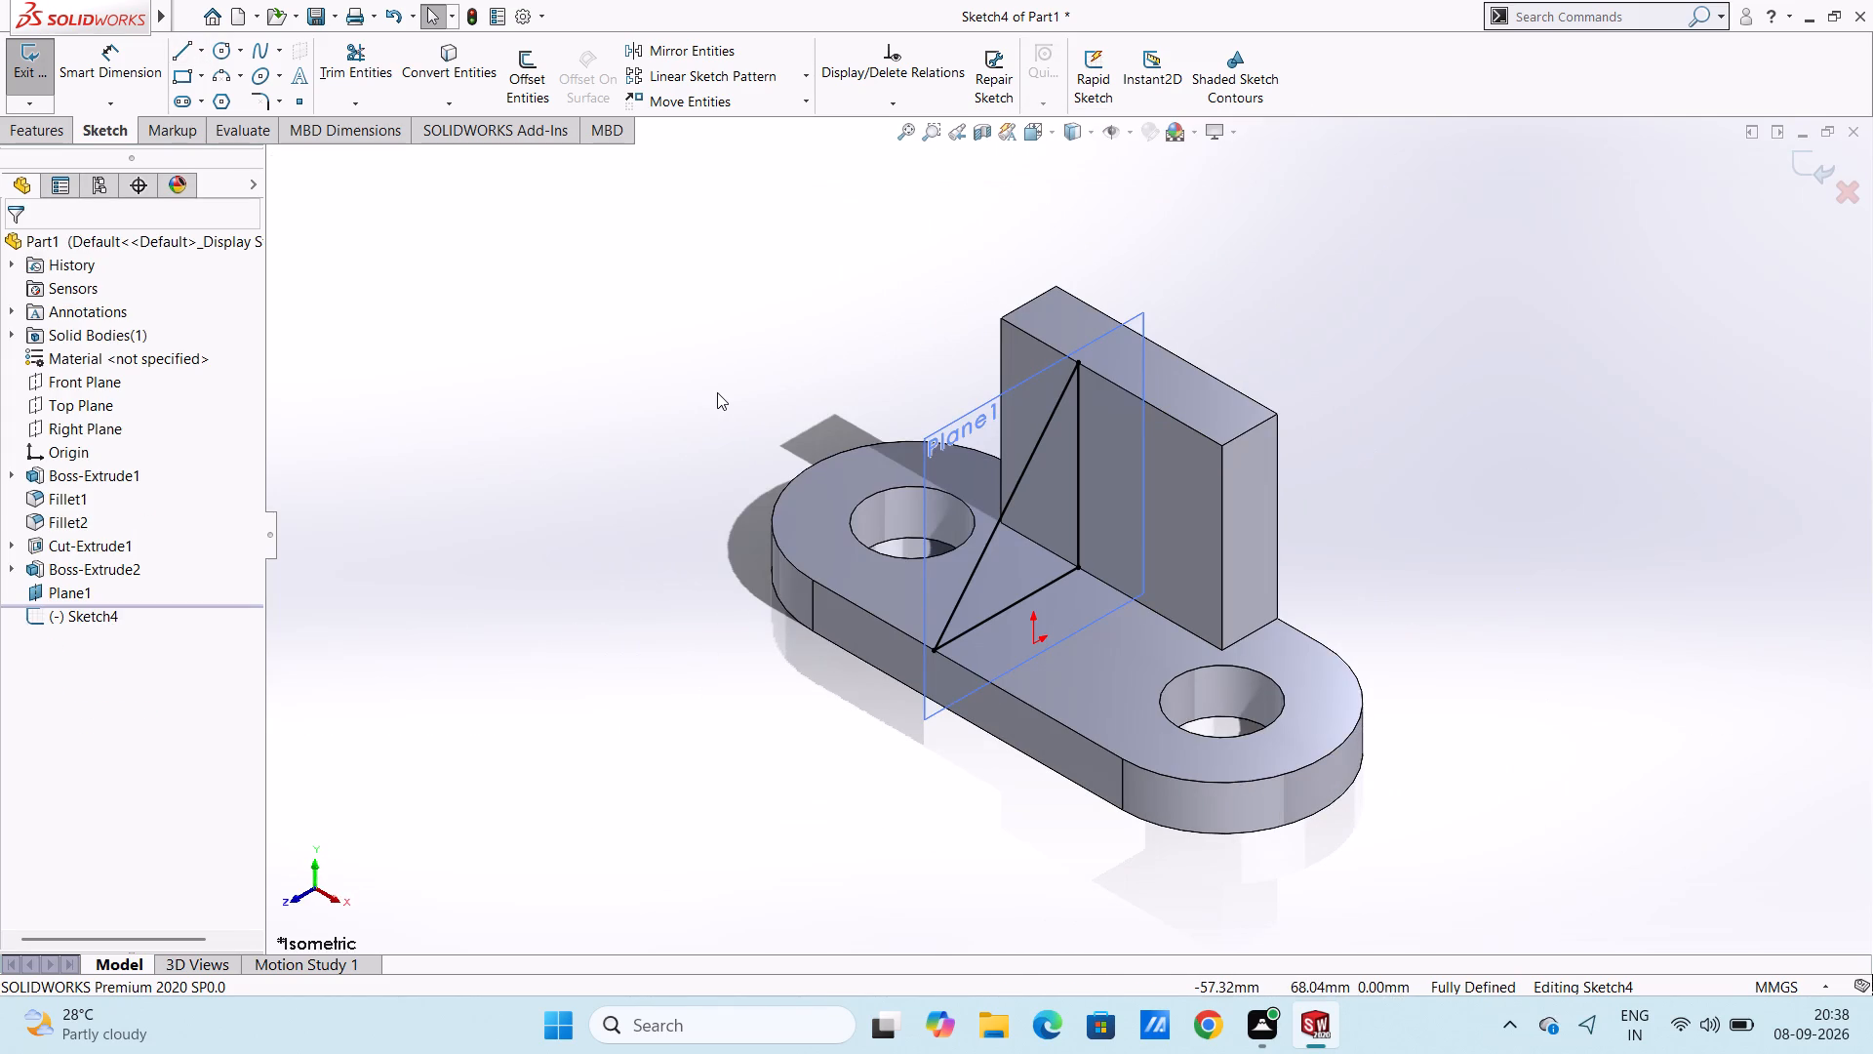
left_click(38, 130)
left_click(38, 79)
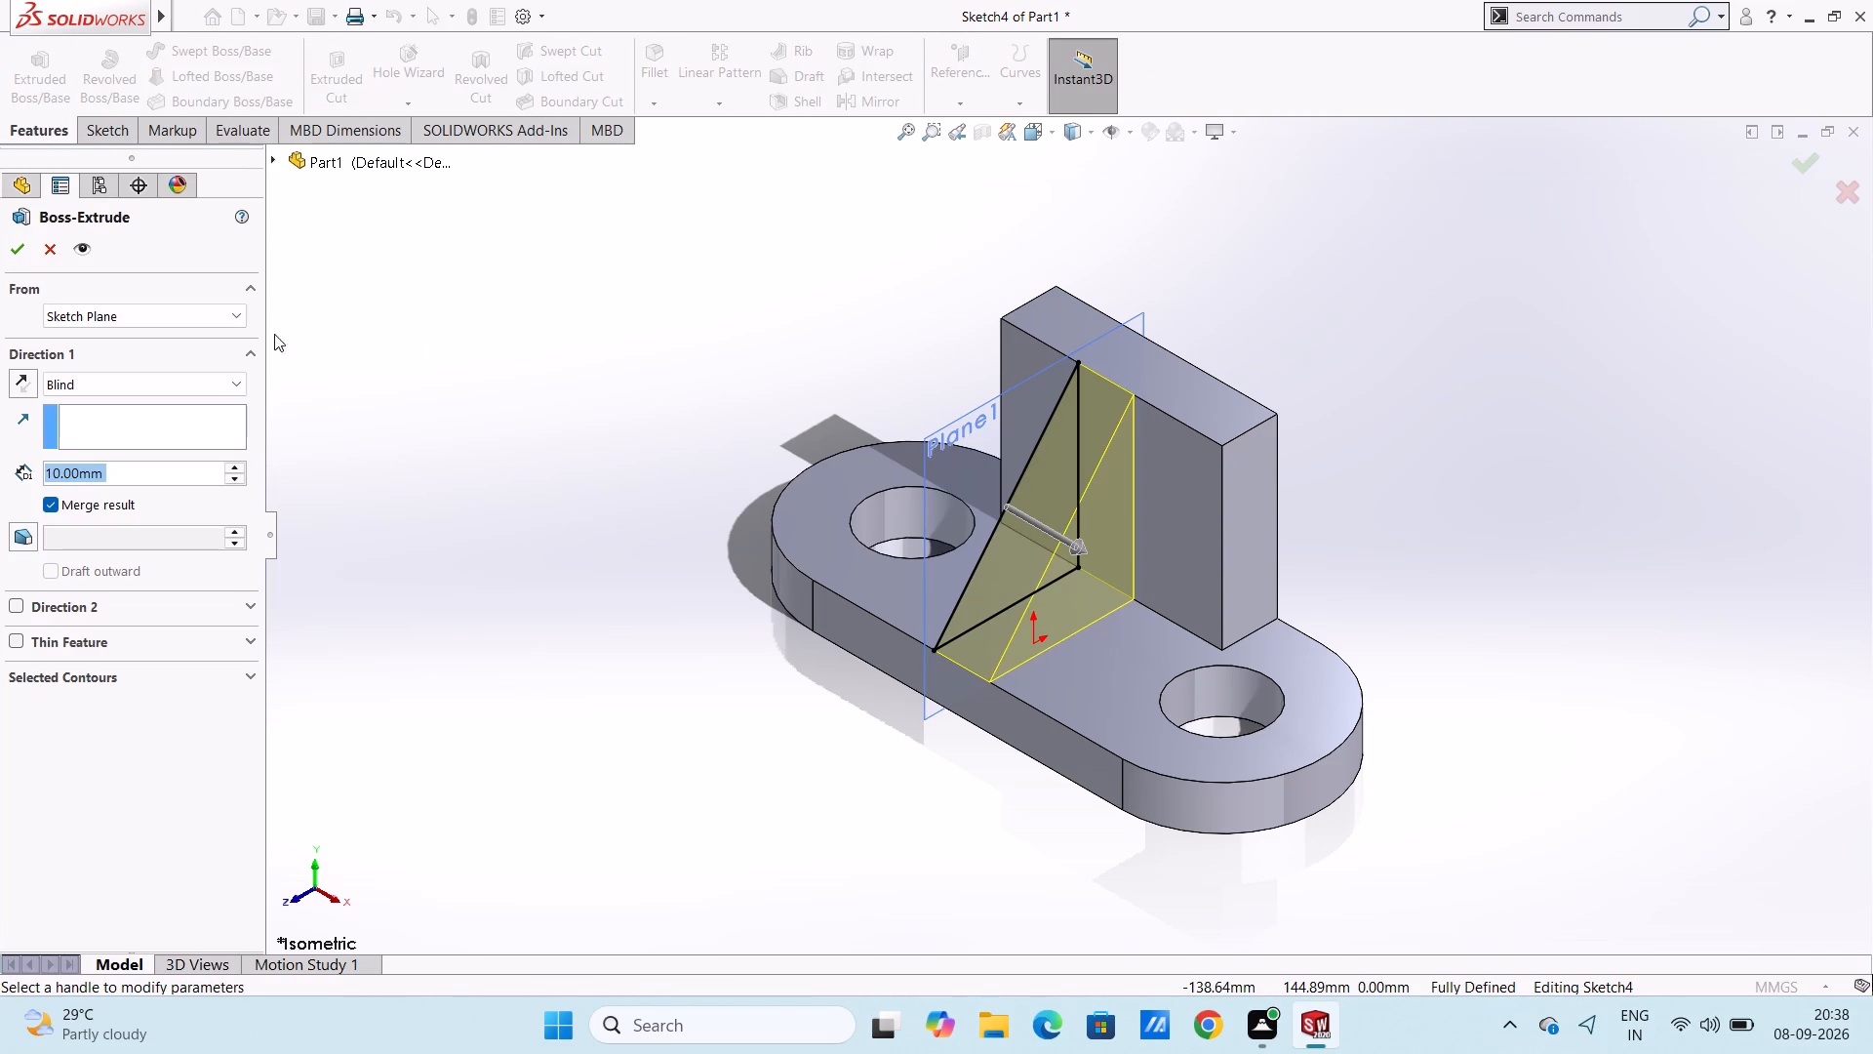
type("12")
key("Return")
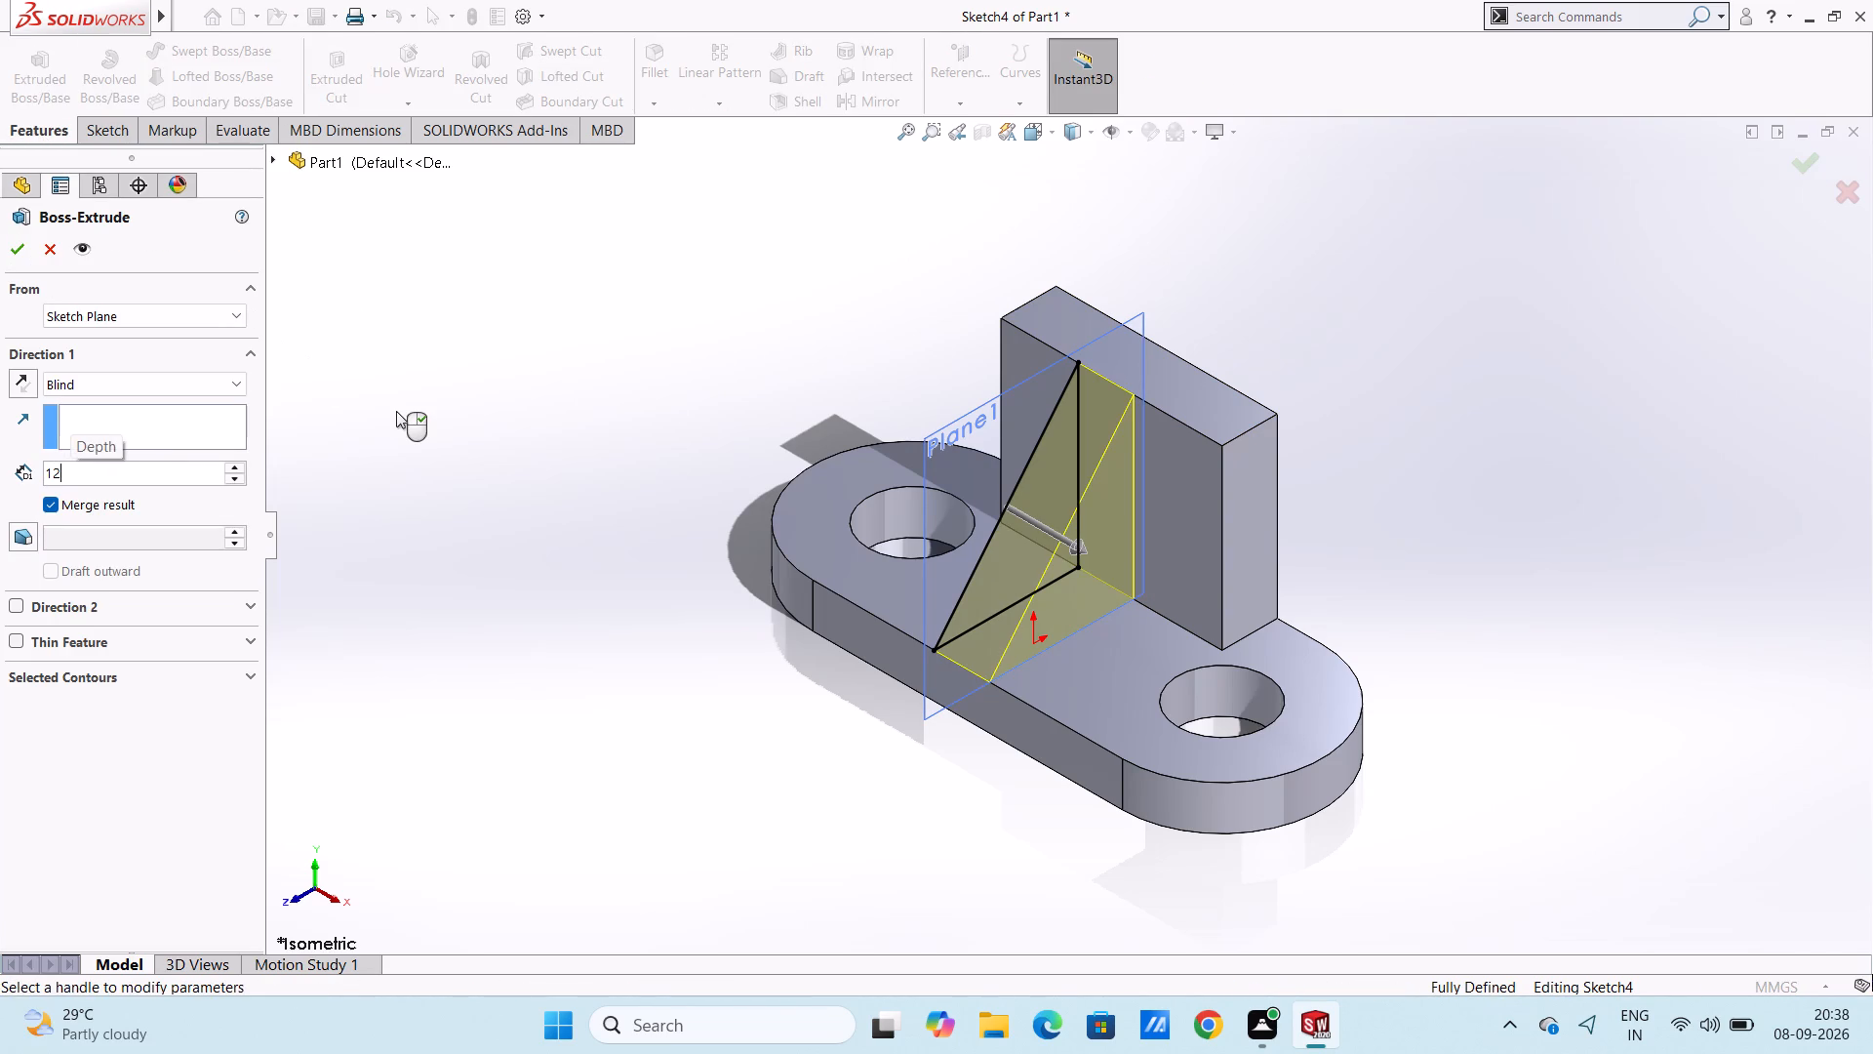
left_click(10, 252)
left_click(433, 371)
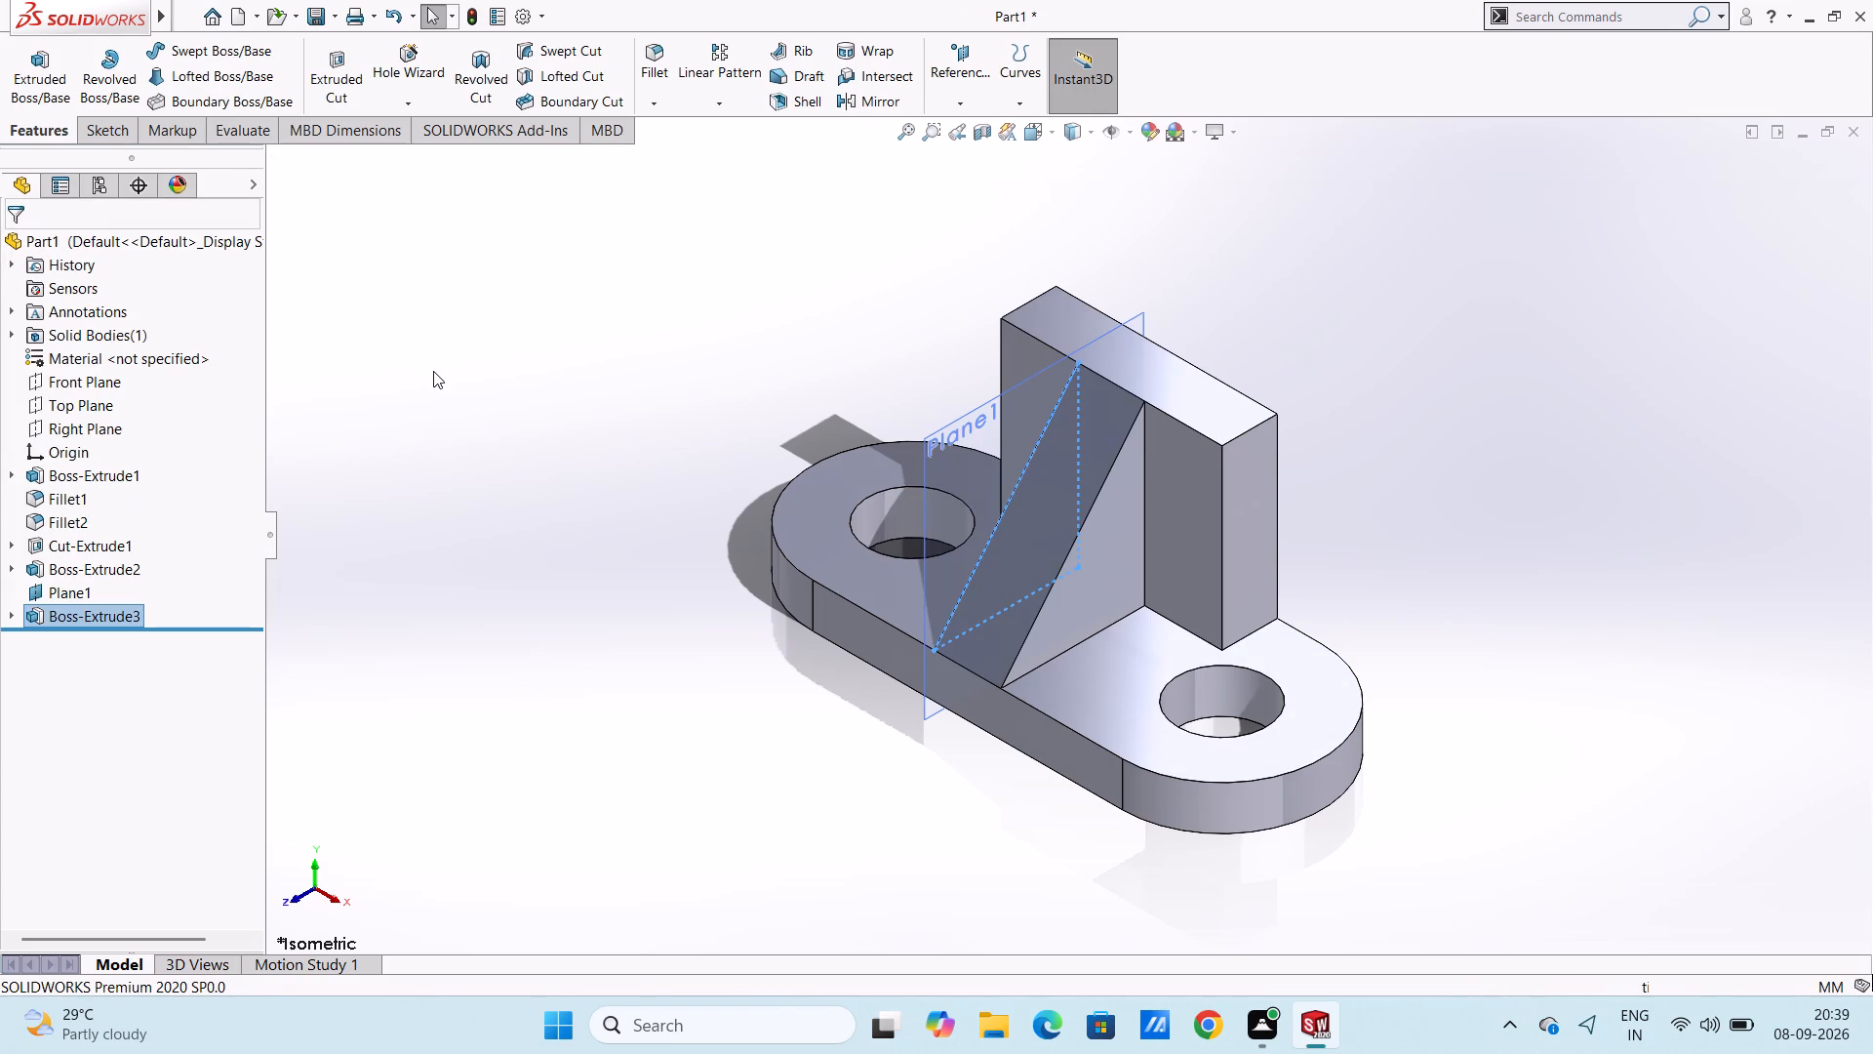
Hide the offset reference plane used for the rib.
key("ctrl+2")
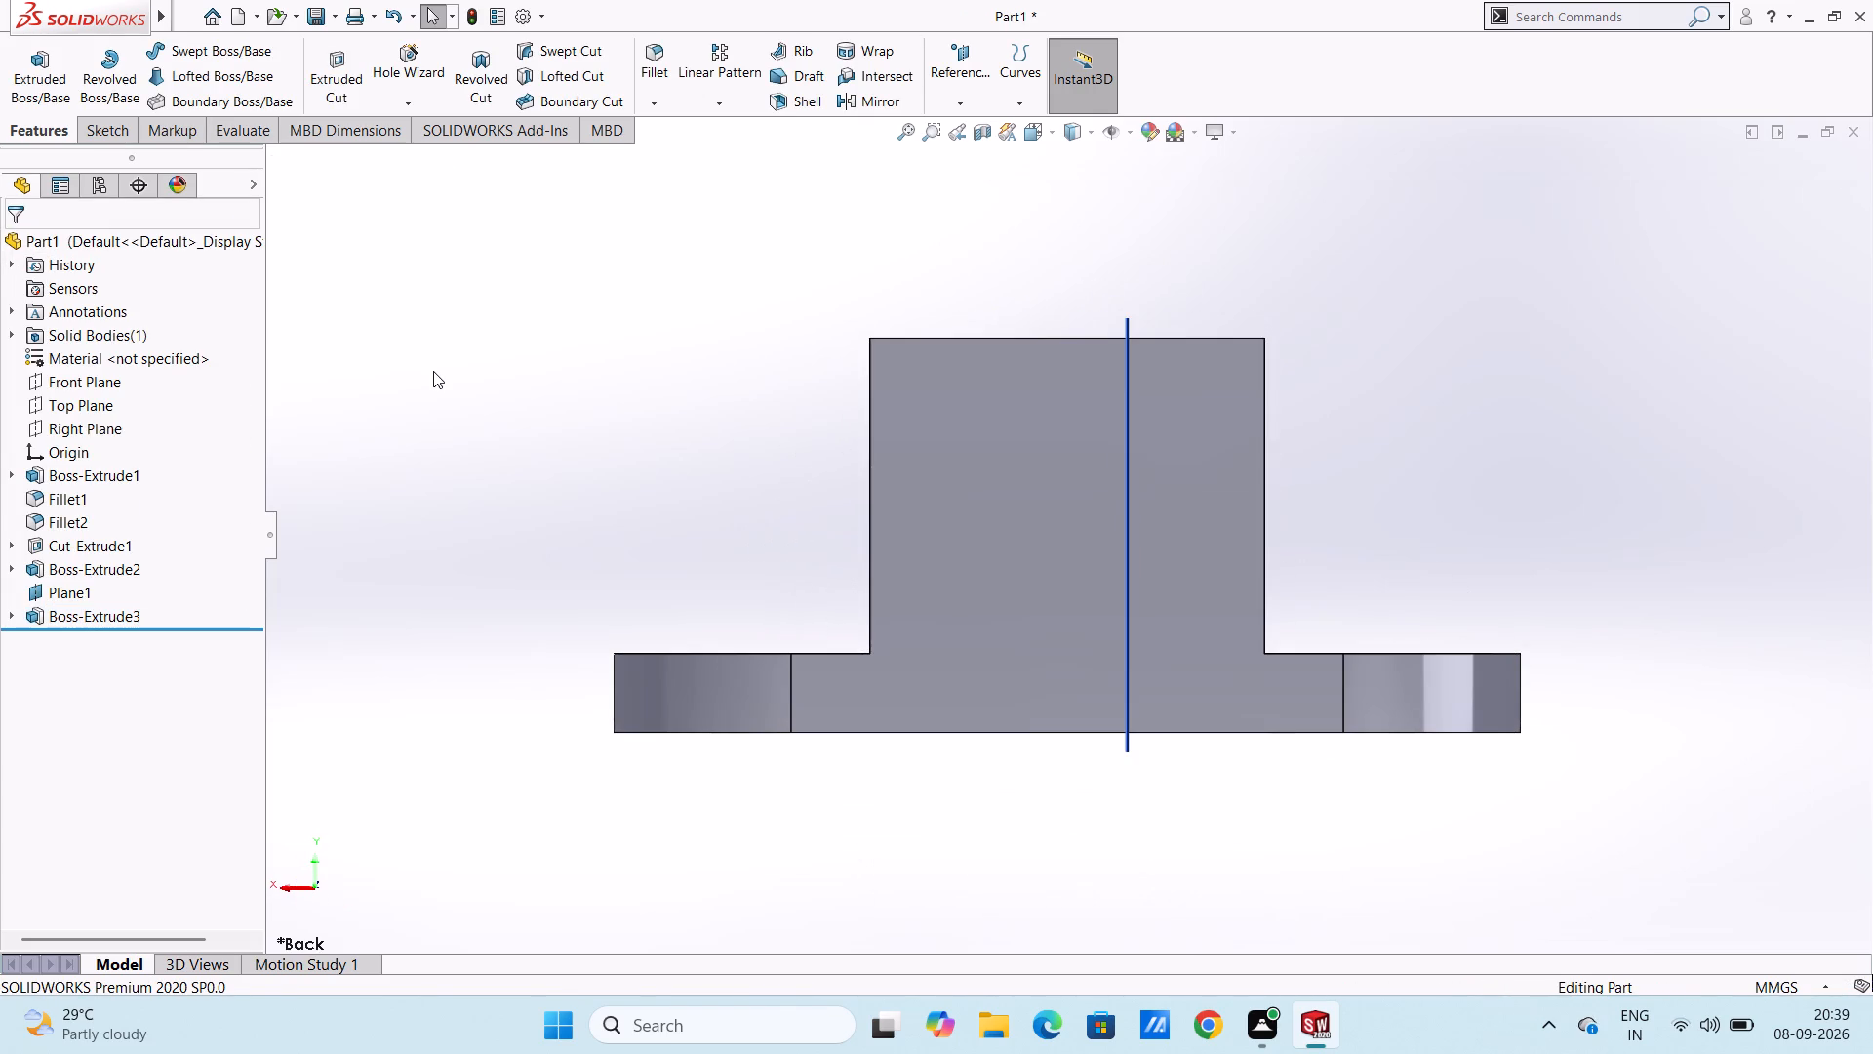
key("ctrl+4")
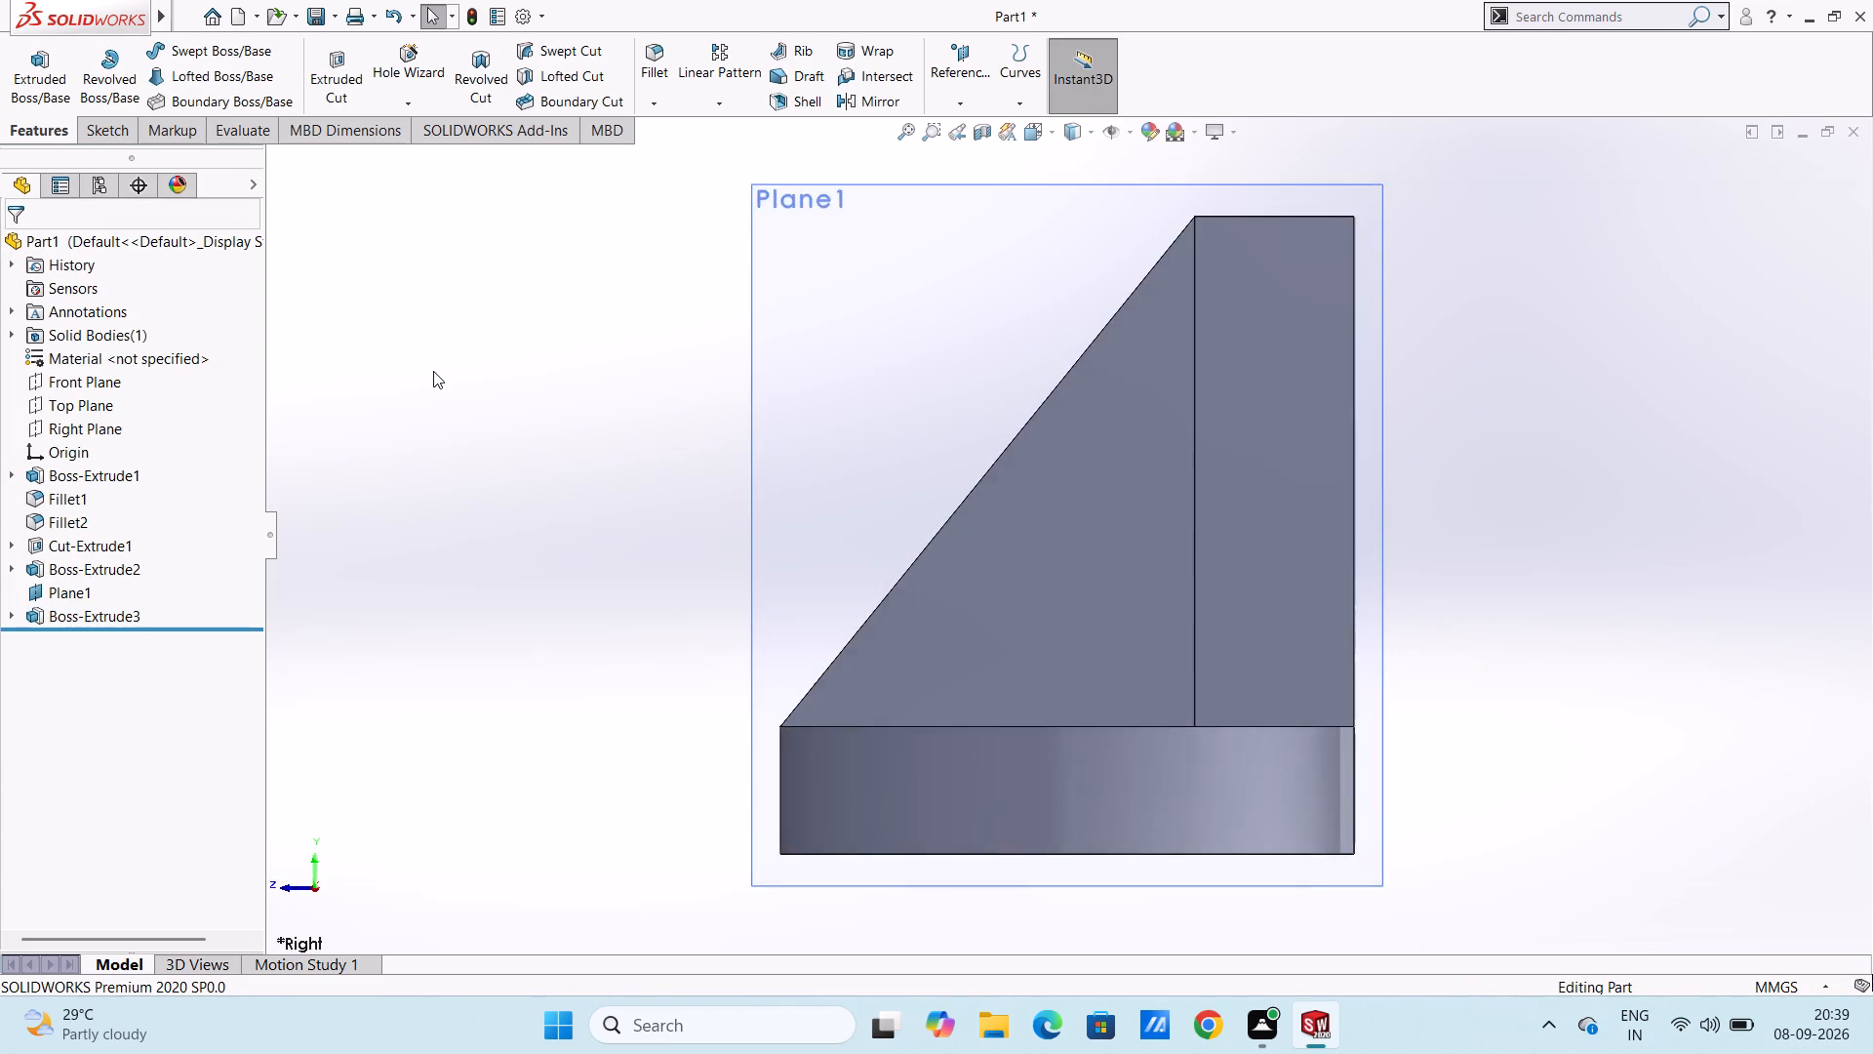
key("ctrl+5")
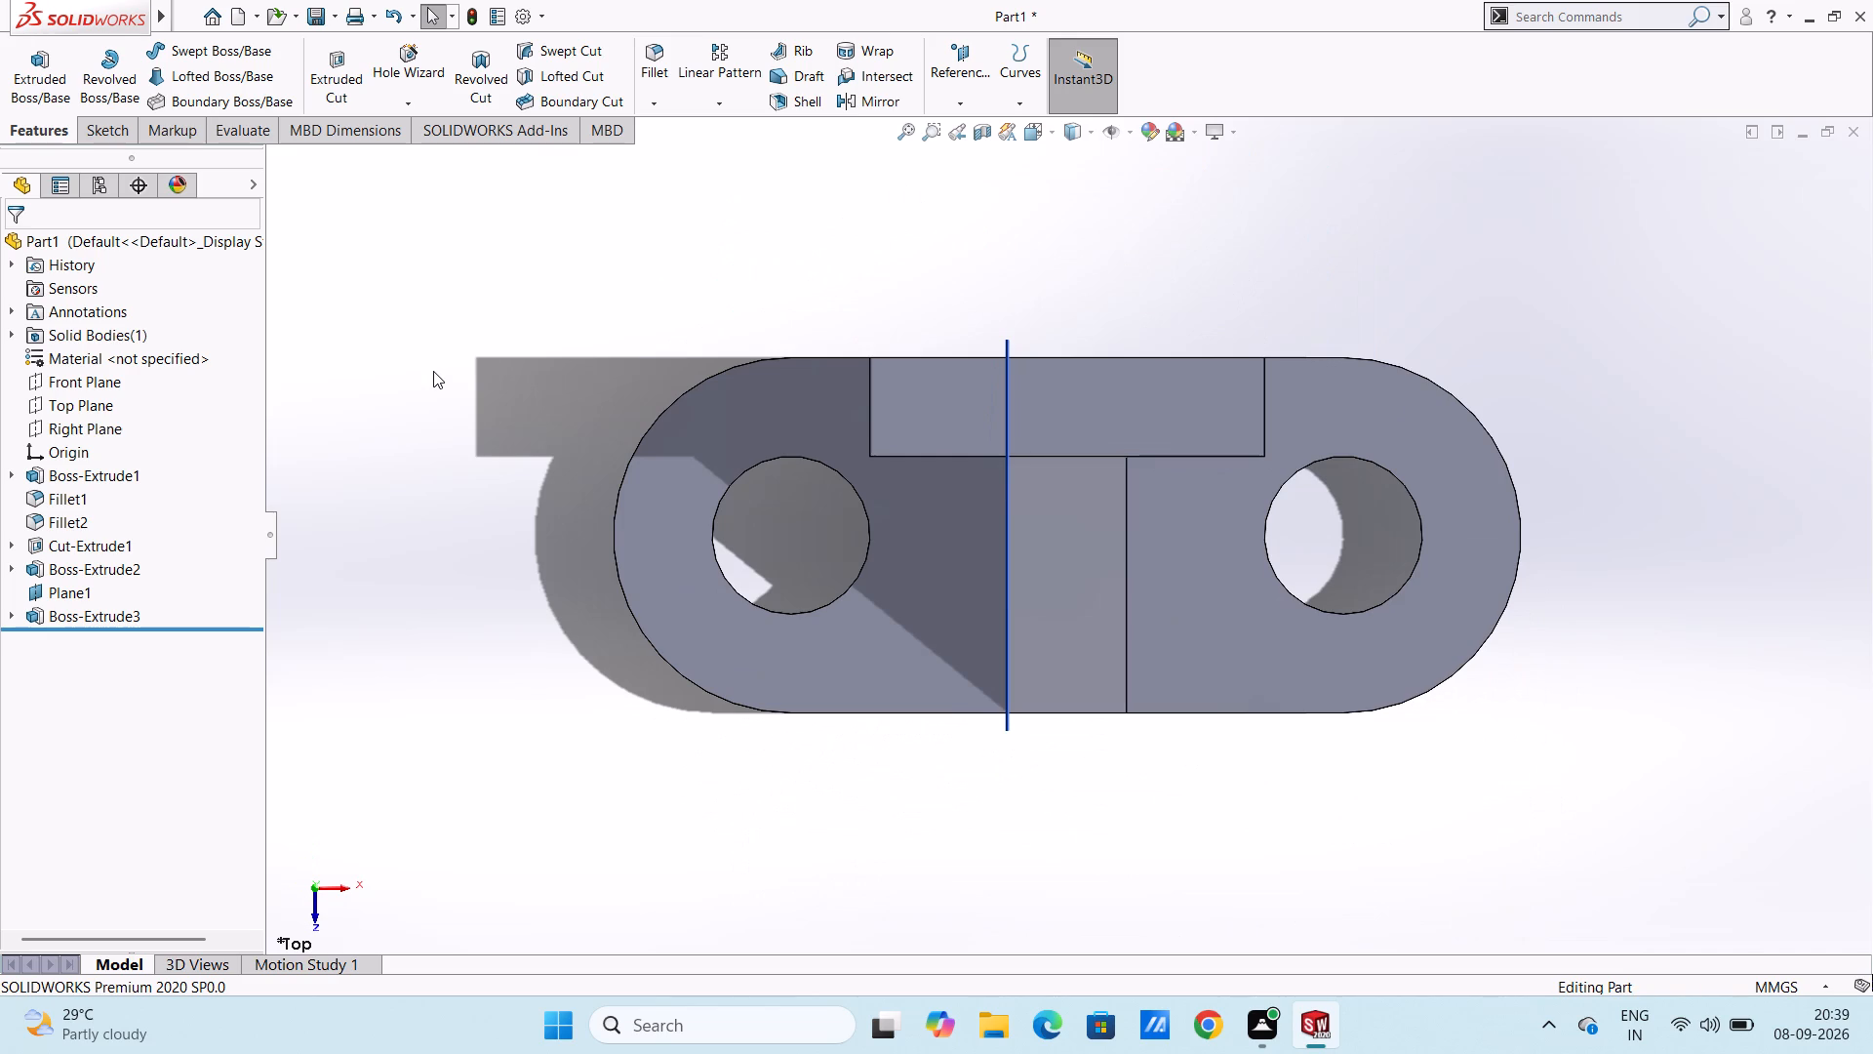
key("ctrl+2")
key("ctrl+1")
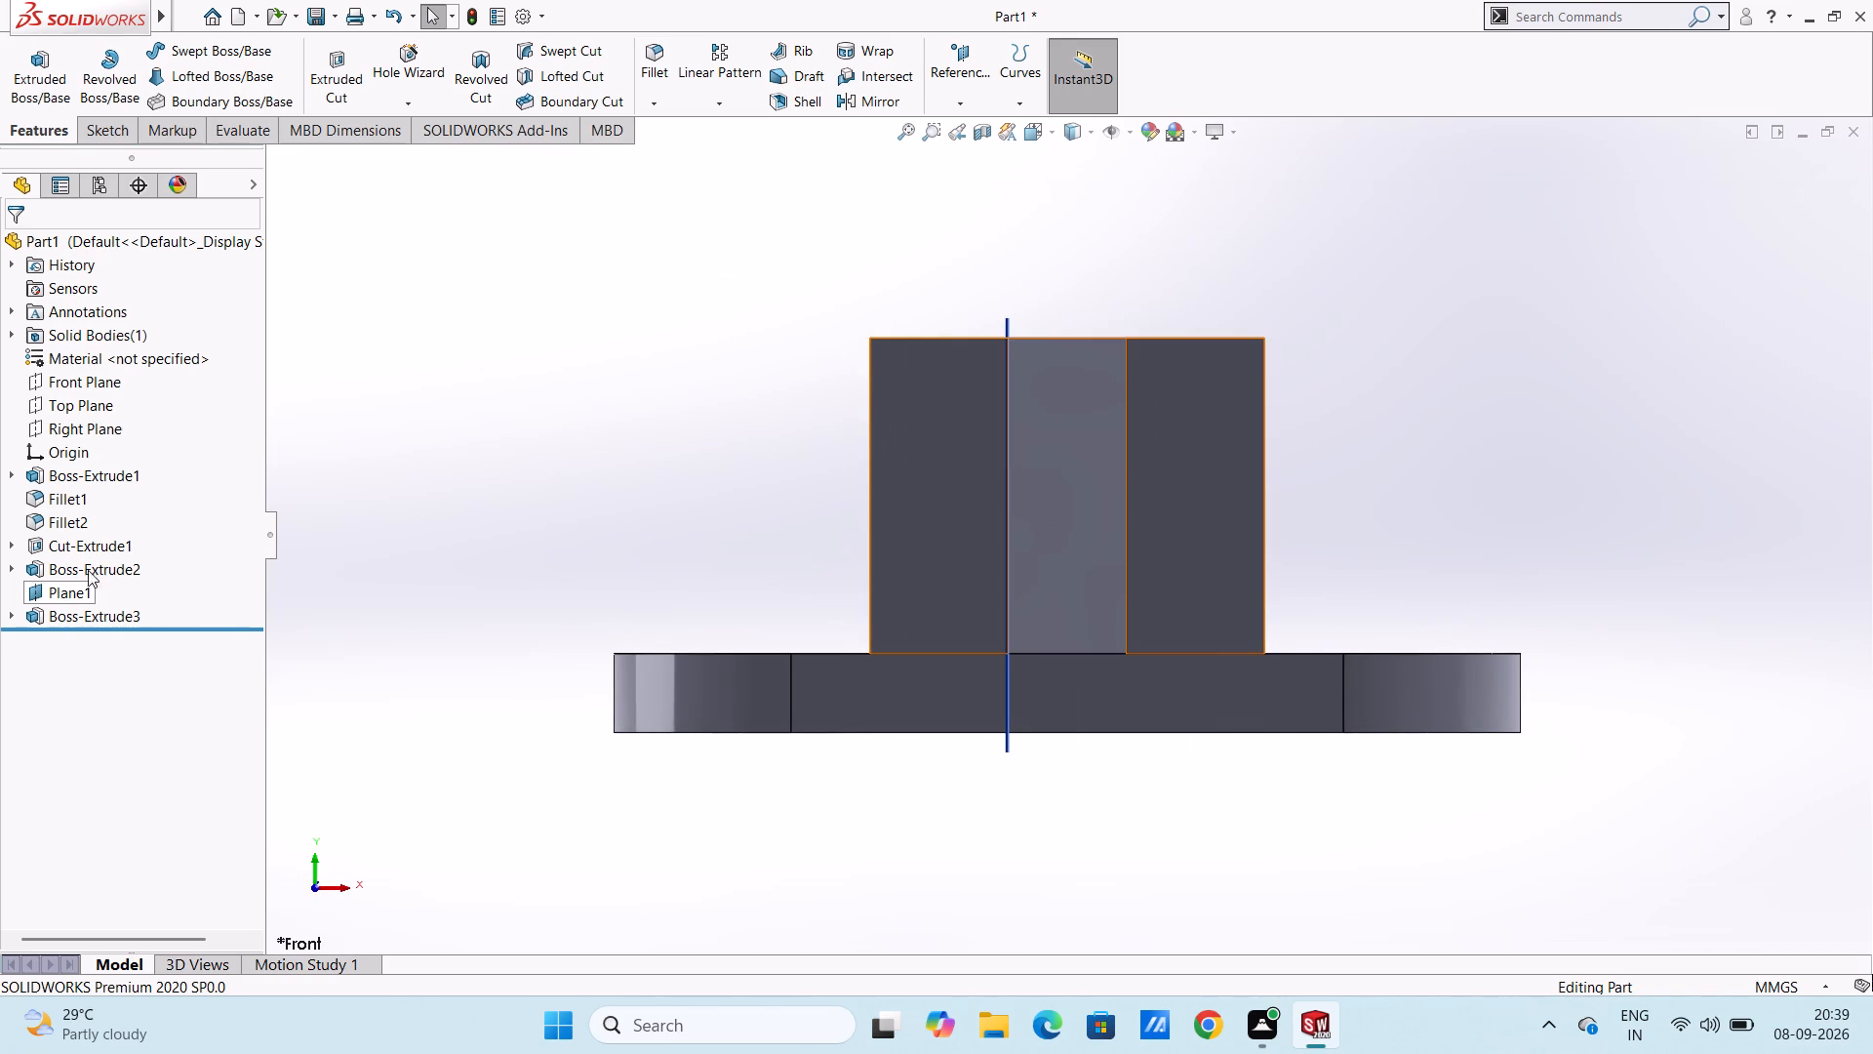
left_click(83, 595)
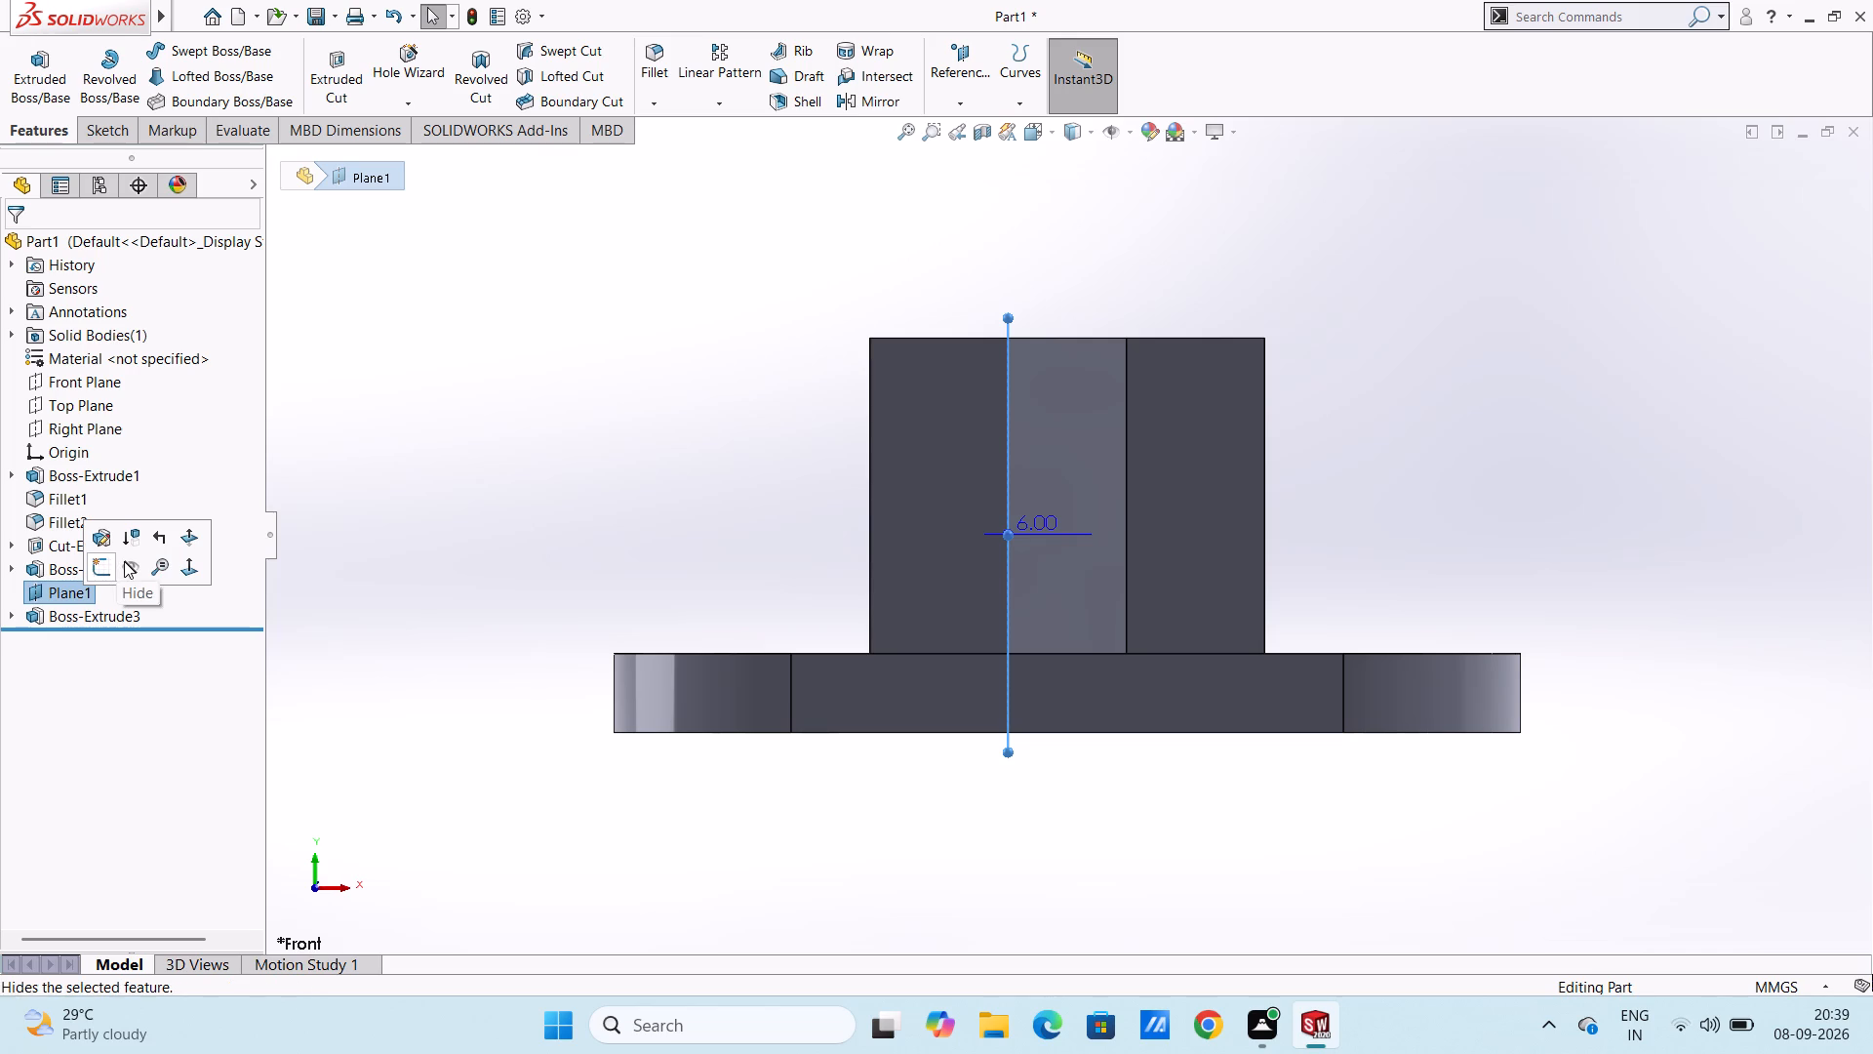
left_click(124, 561)
left_click(480, 509)
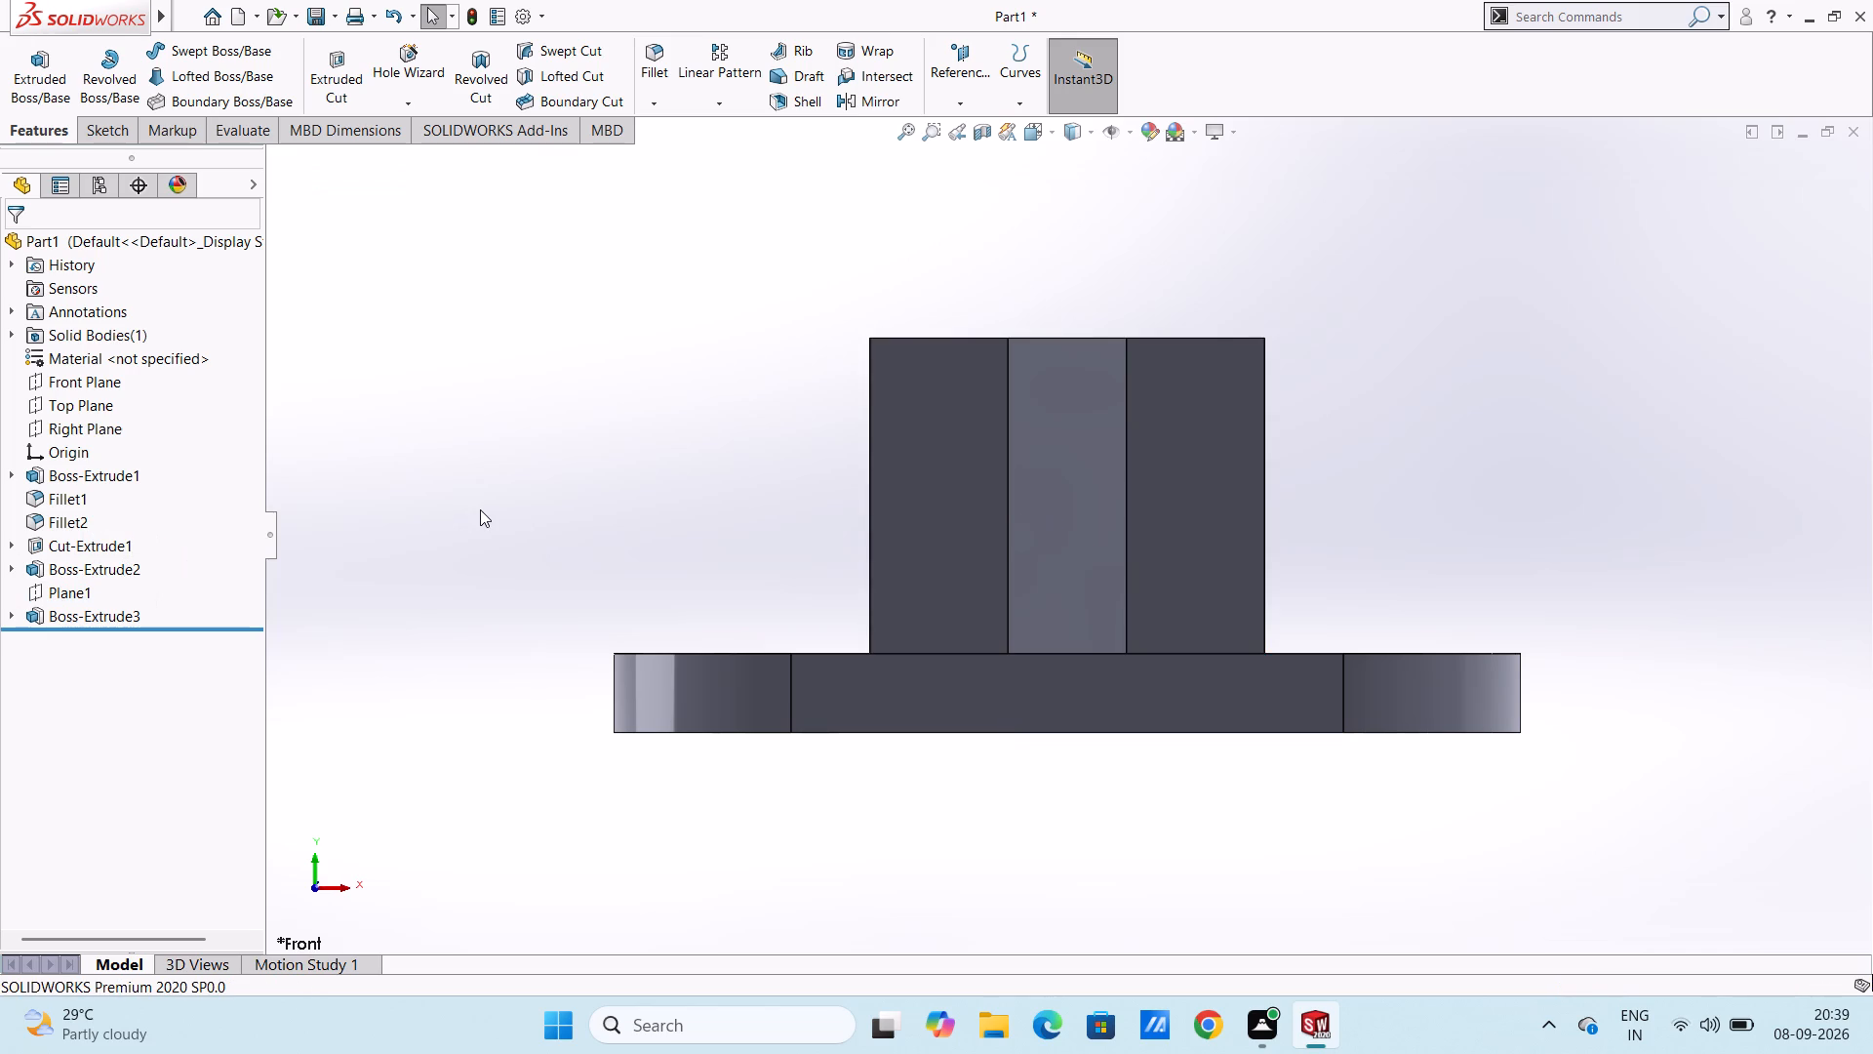
On the upright's top face, sketch a 32 mm vertical centerline extending outward from the midpoint of its back edge.
key("ctrl+5")
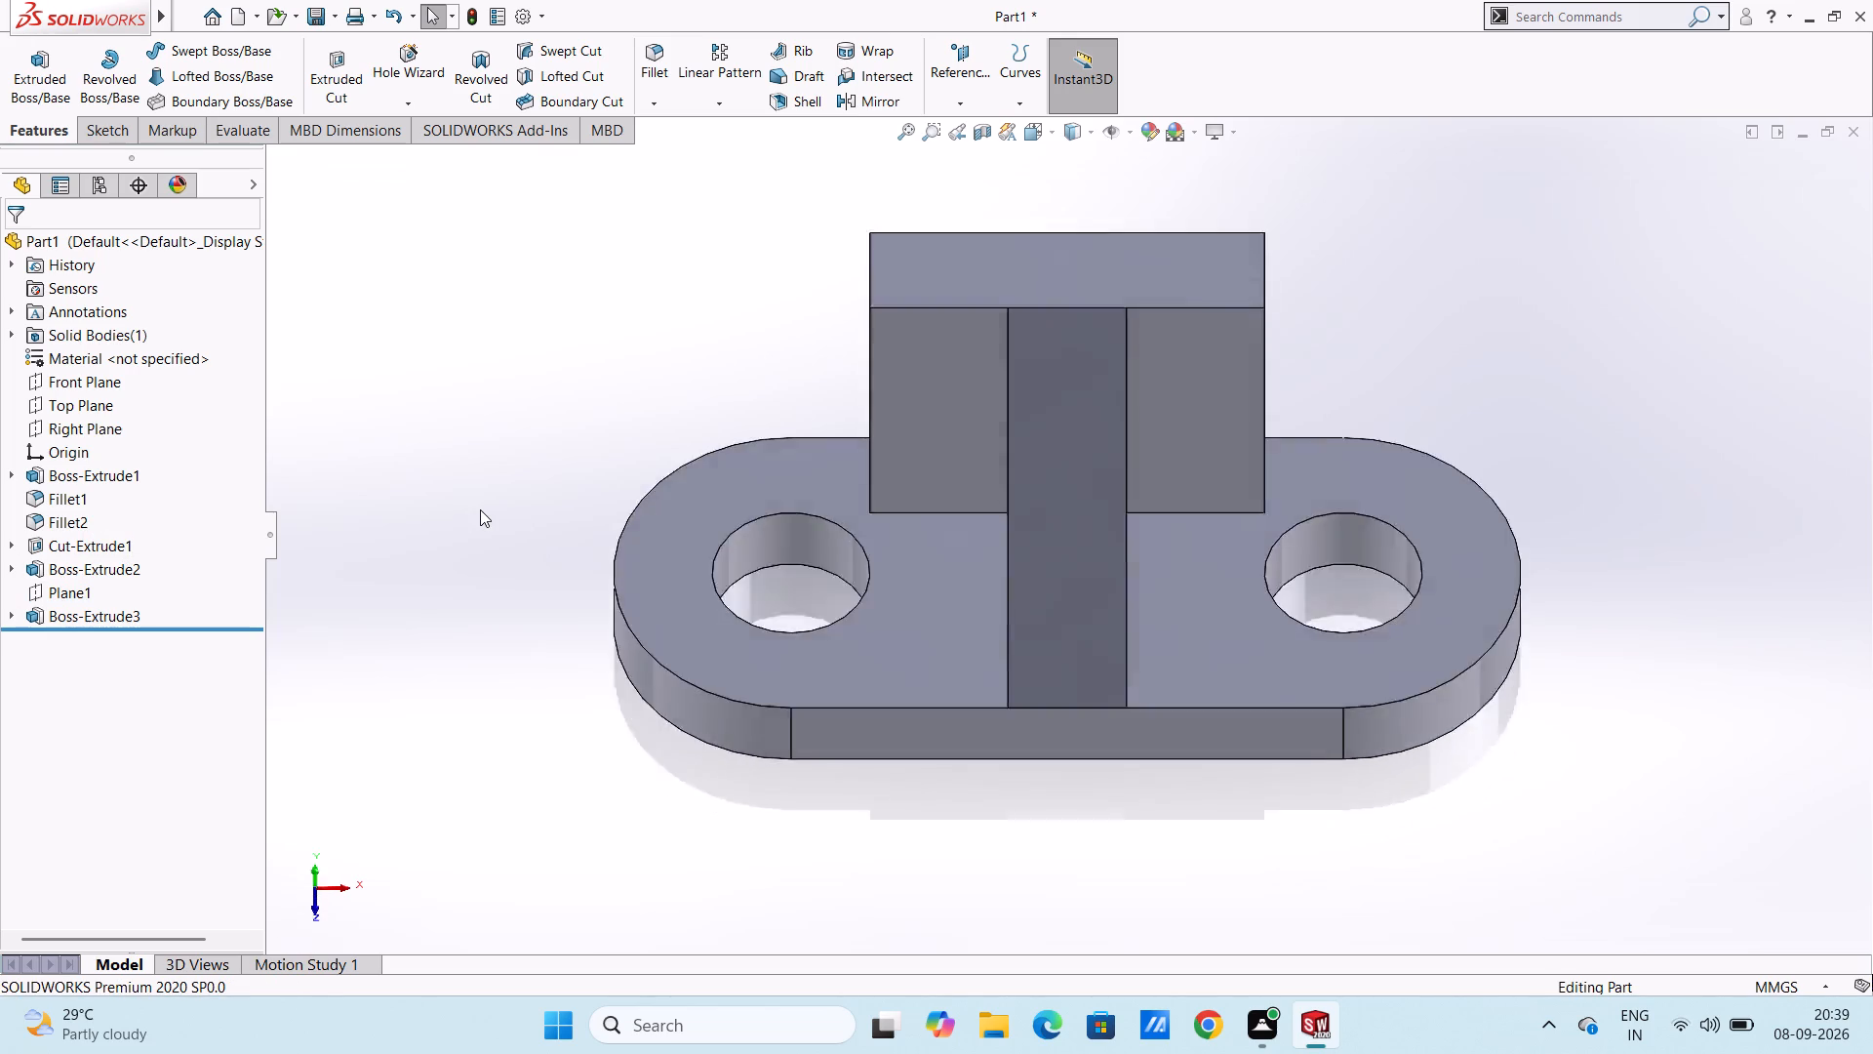
scroll(480, 509, "up", 2, "ctrl")
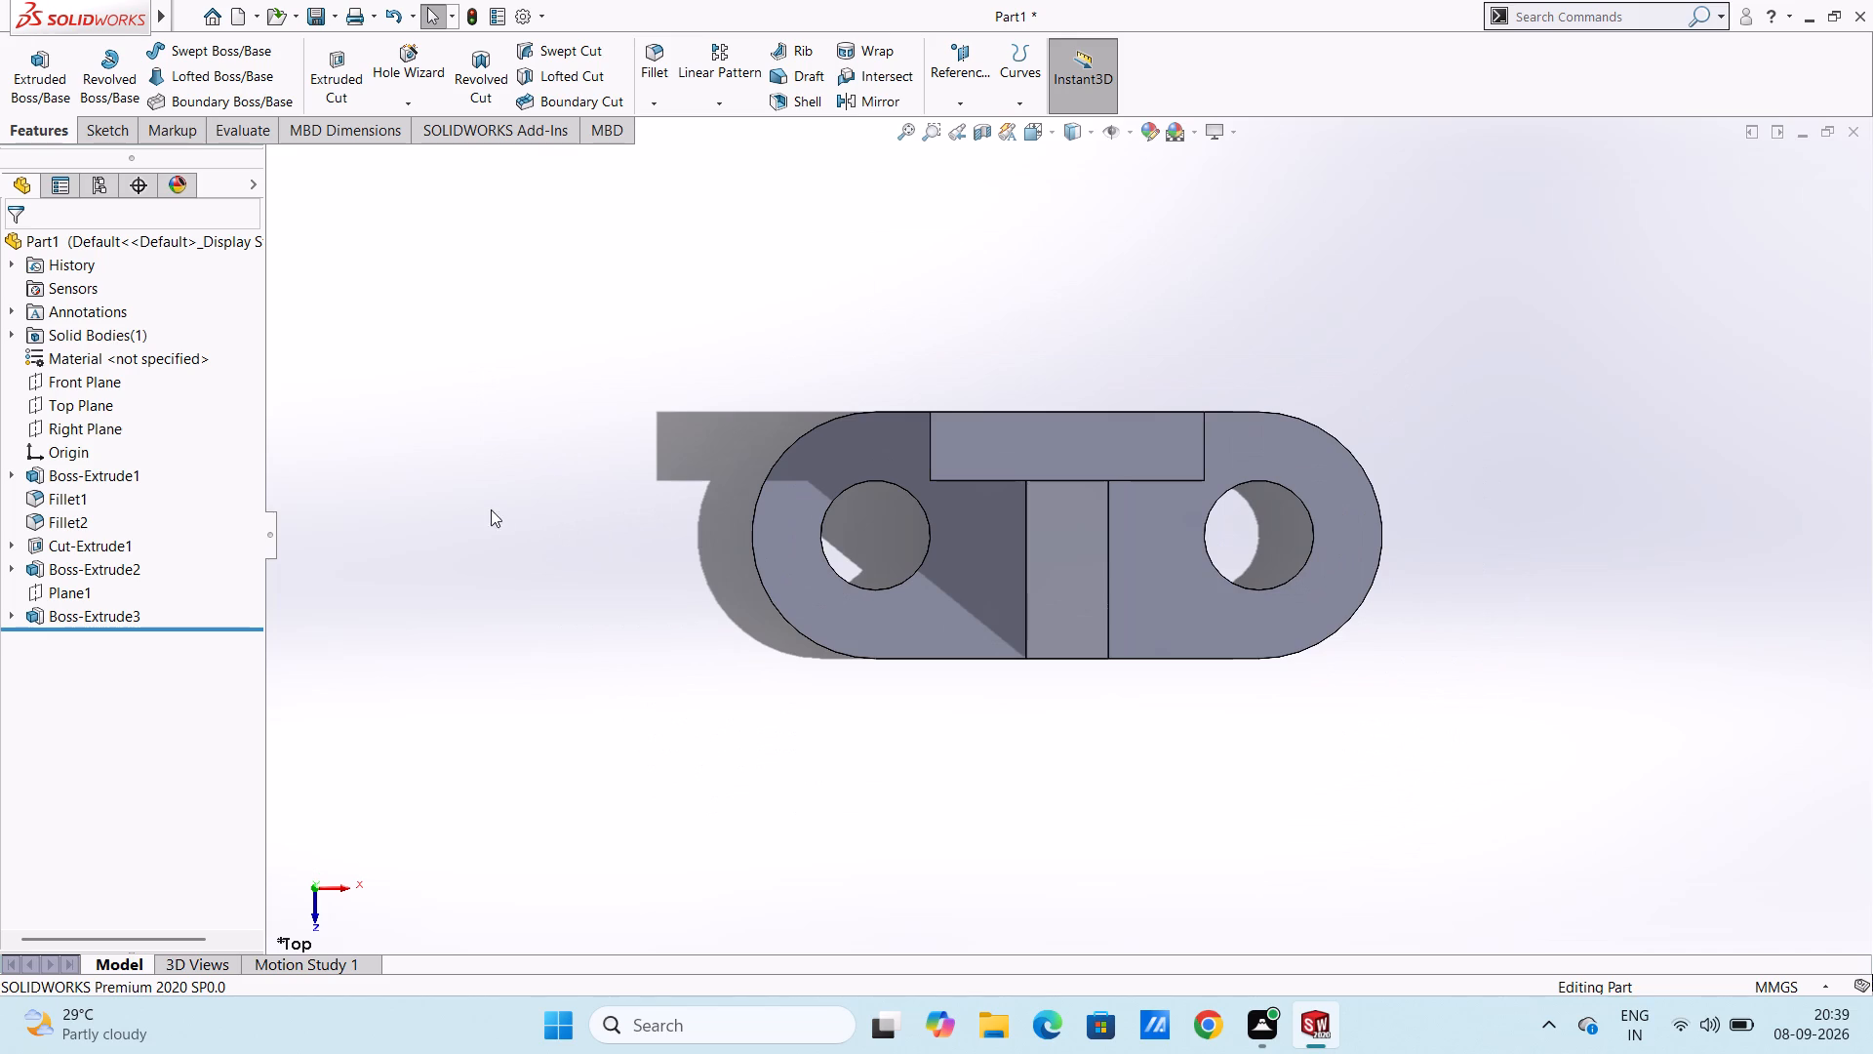
left_click(975, 444)
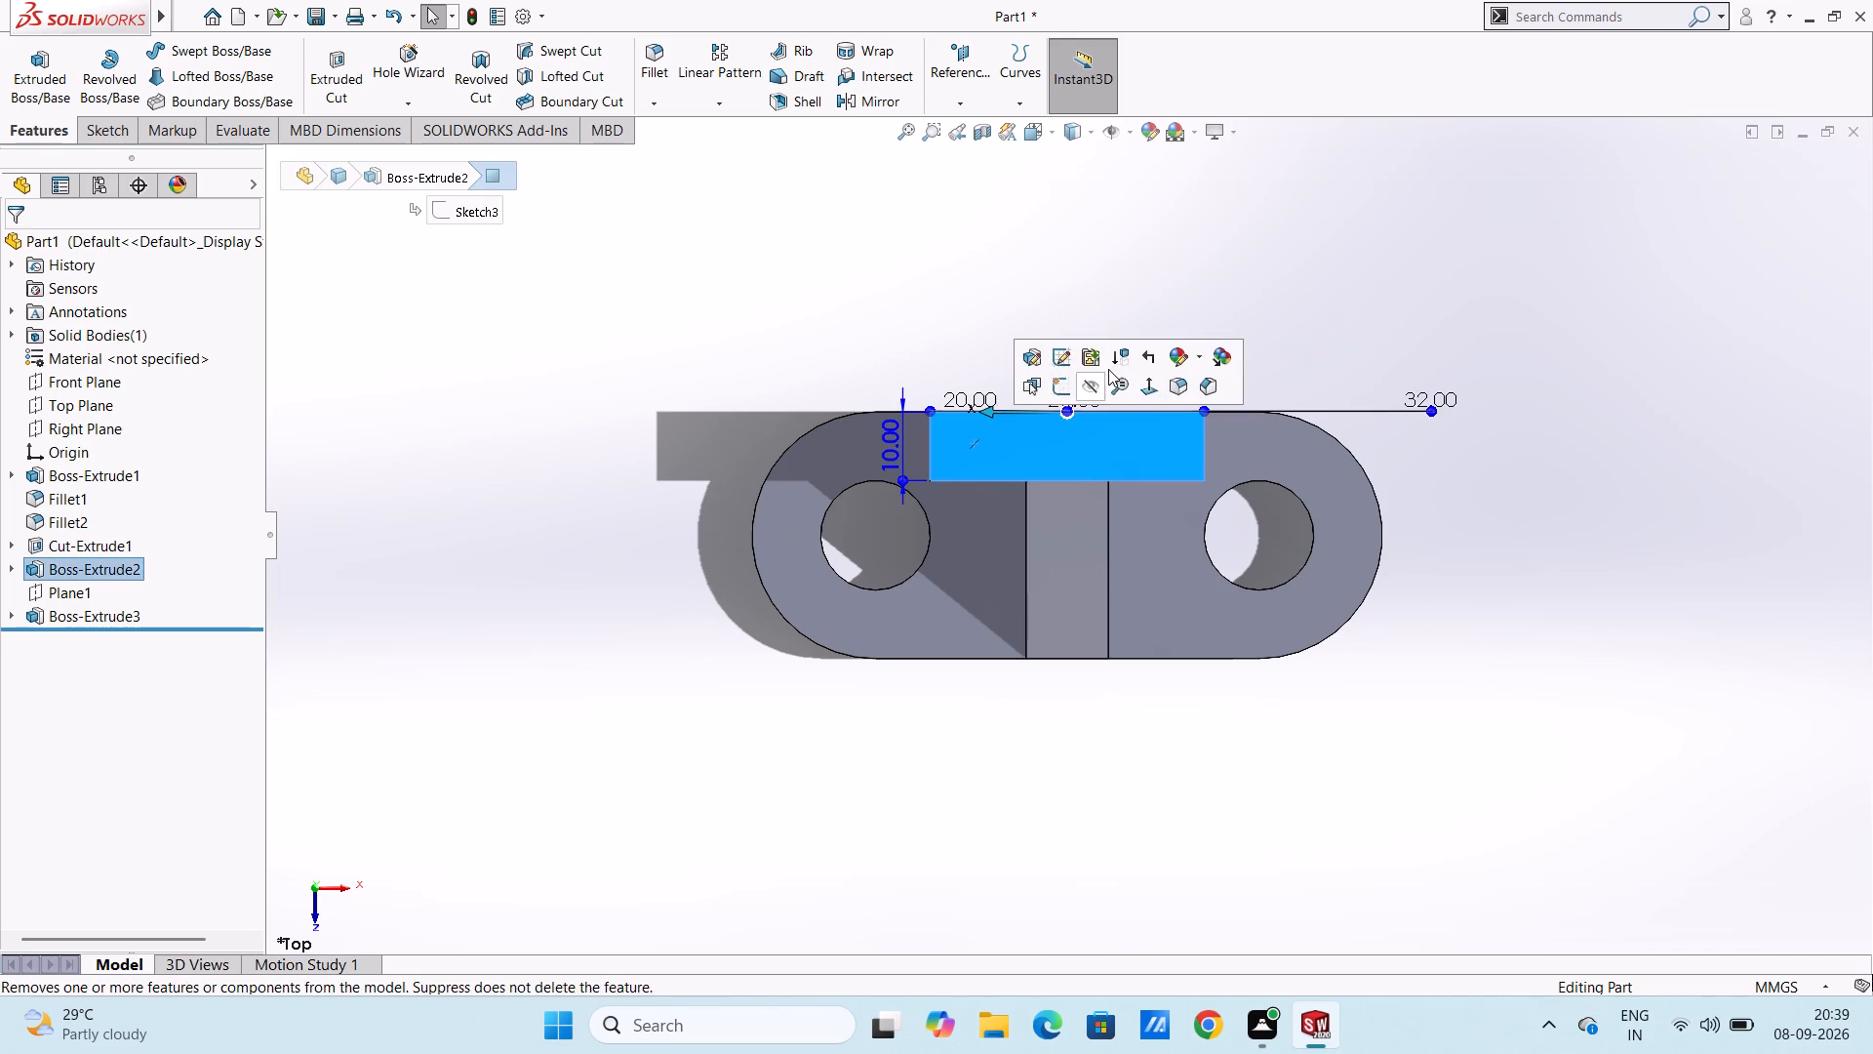
left_click(1070, 392)
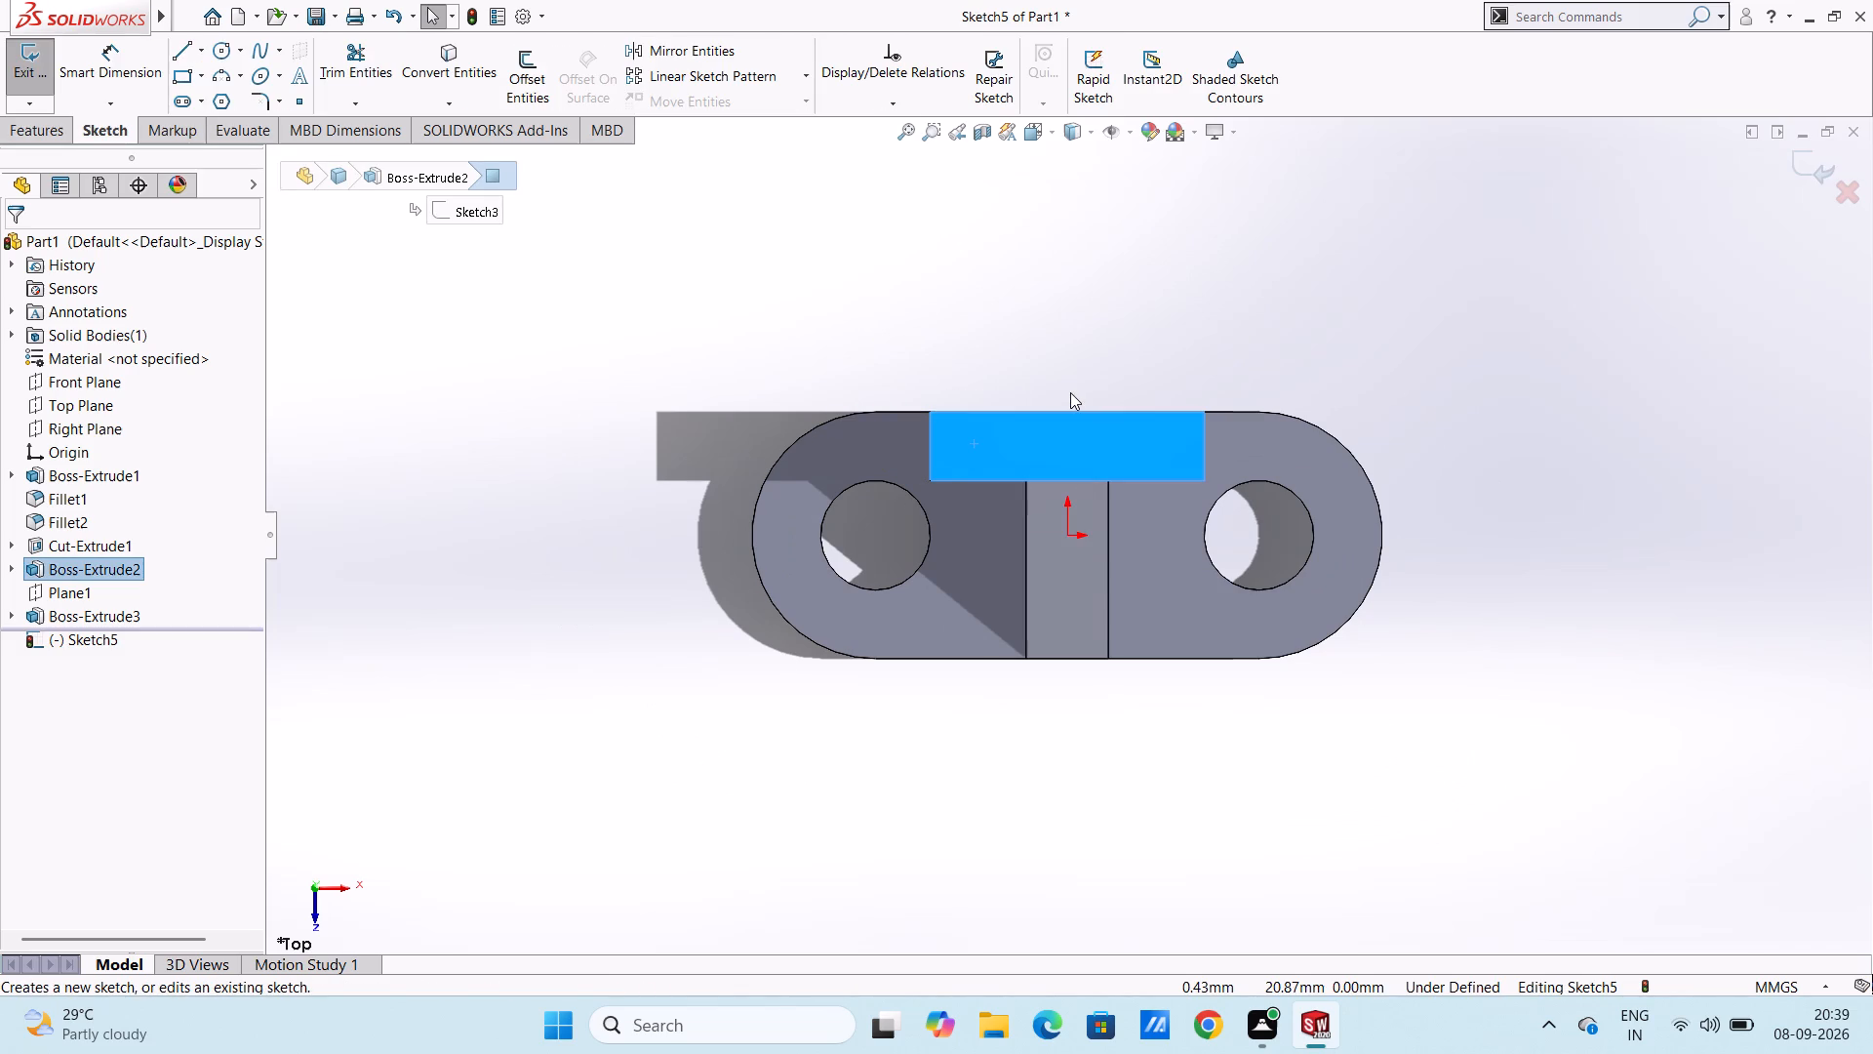
left_click(992, 342)
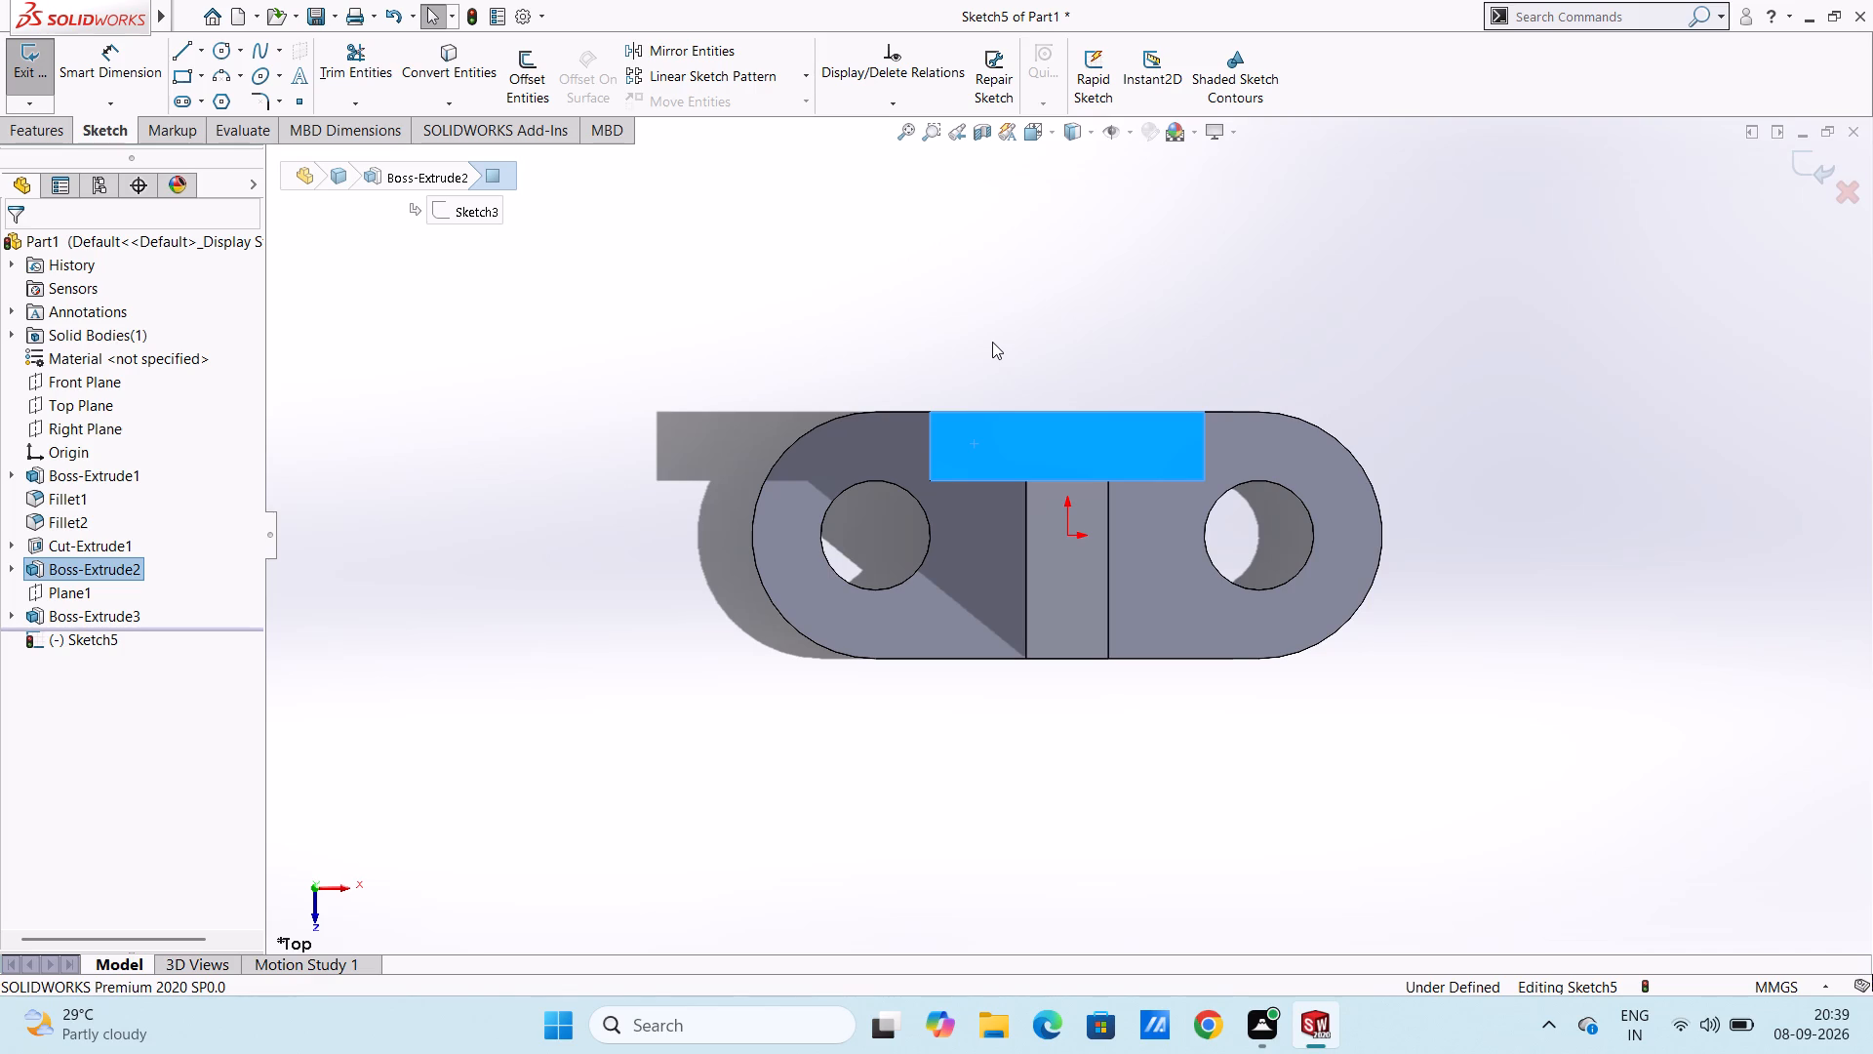
scroll(992, 342, "up", 1, "ctrl")
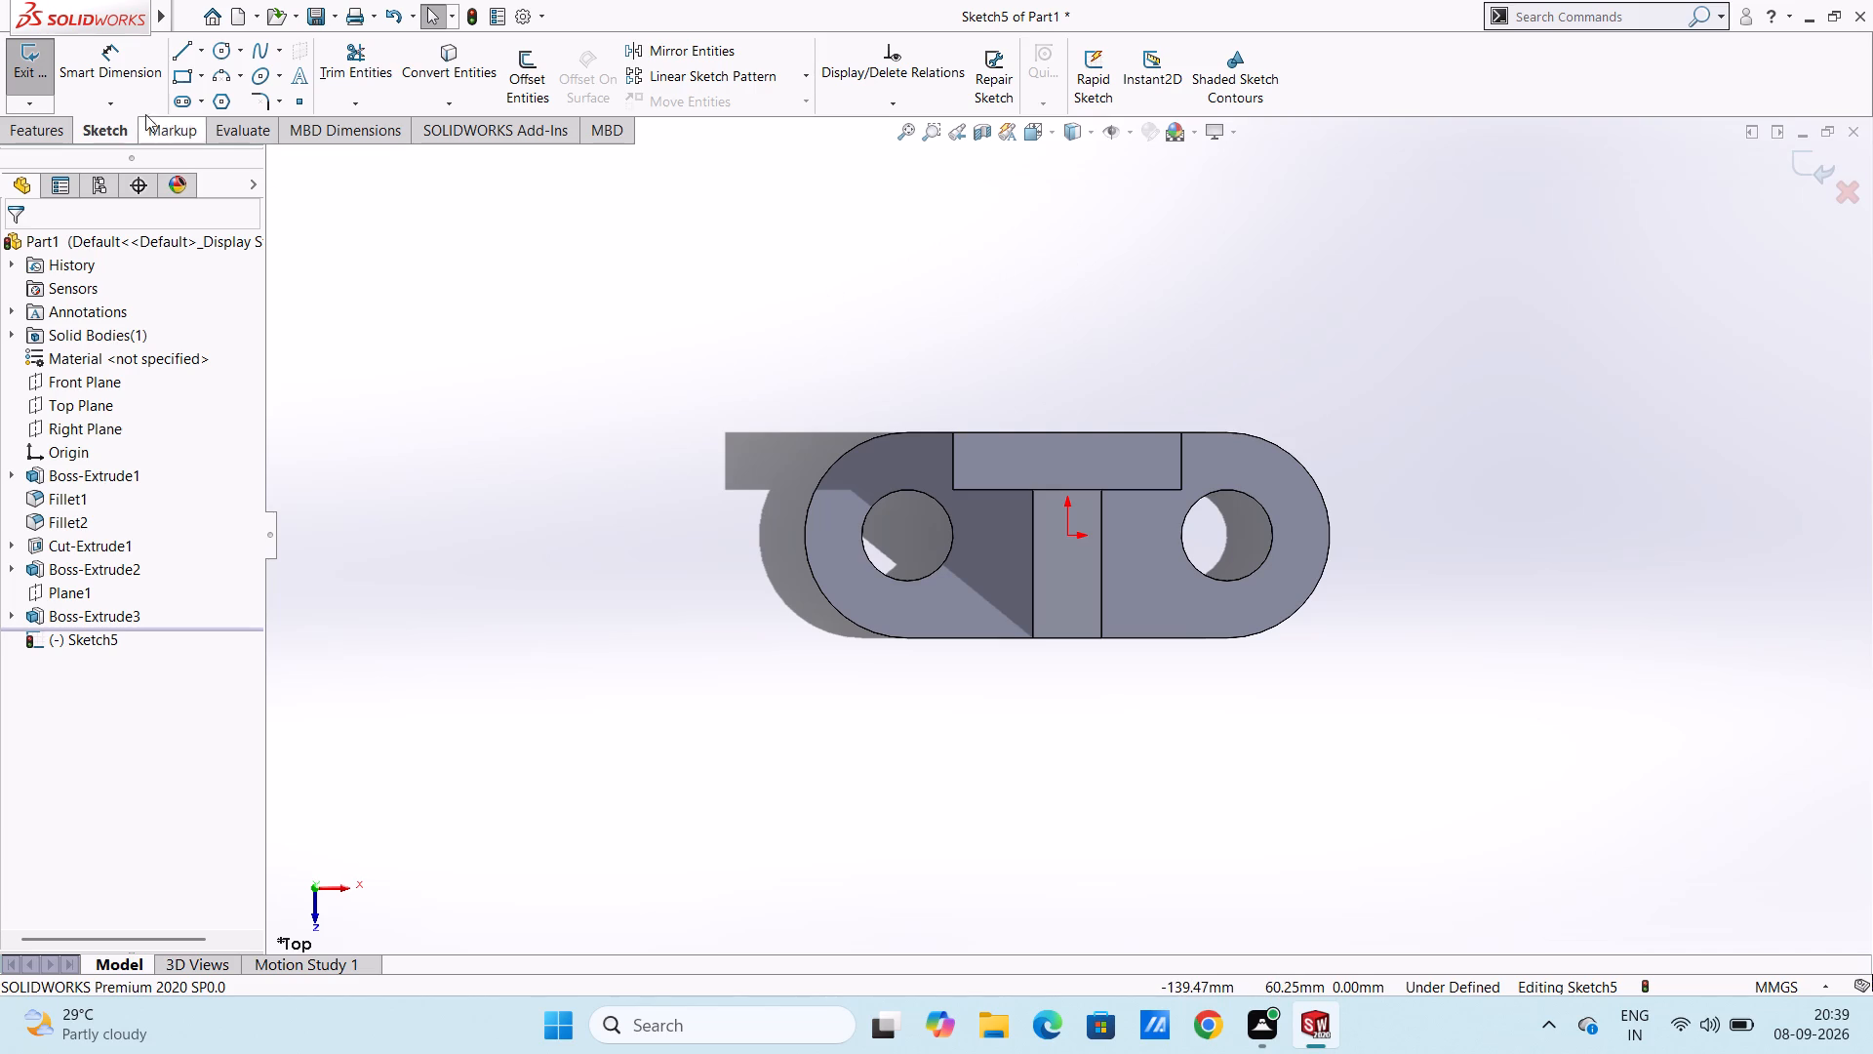
left_click(203, 52)
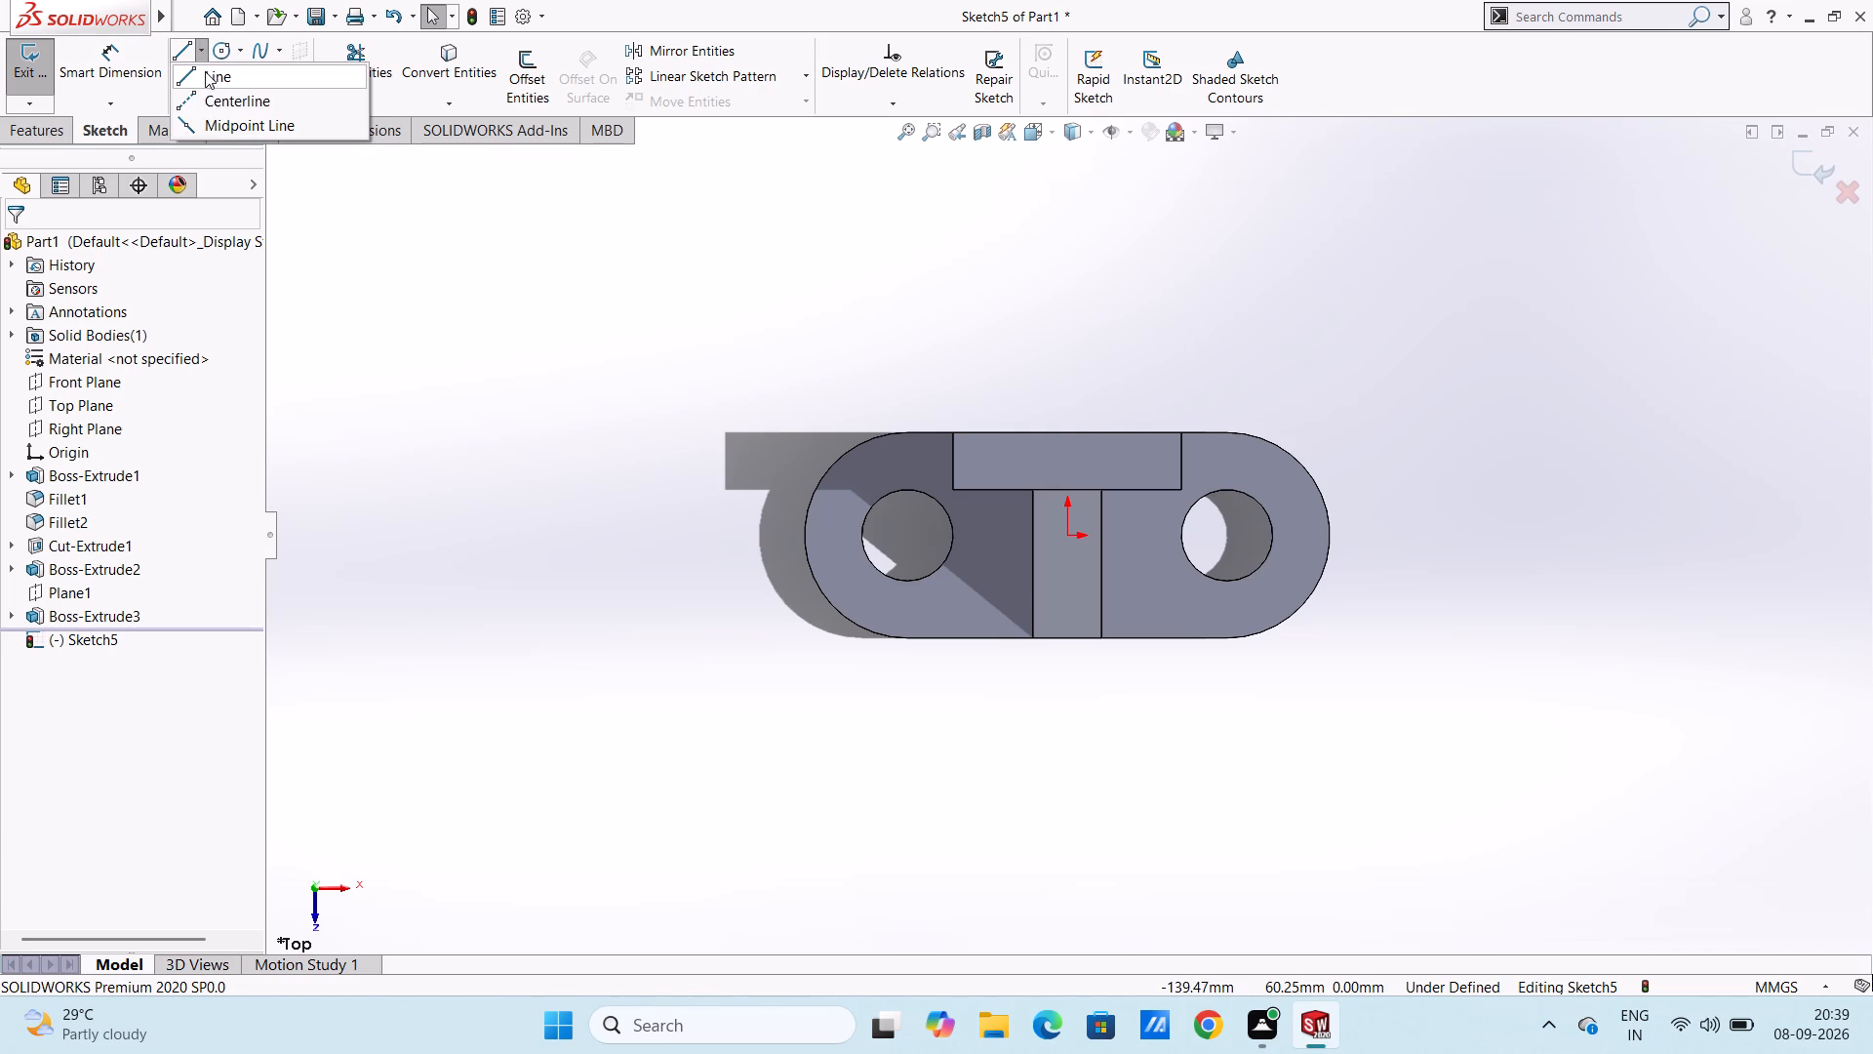
left_click(209, 97)
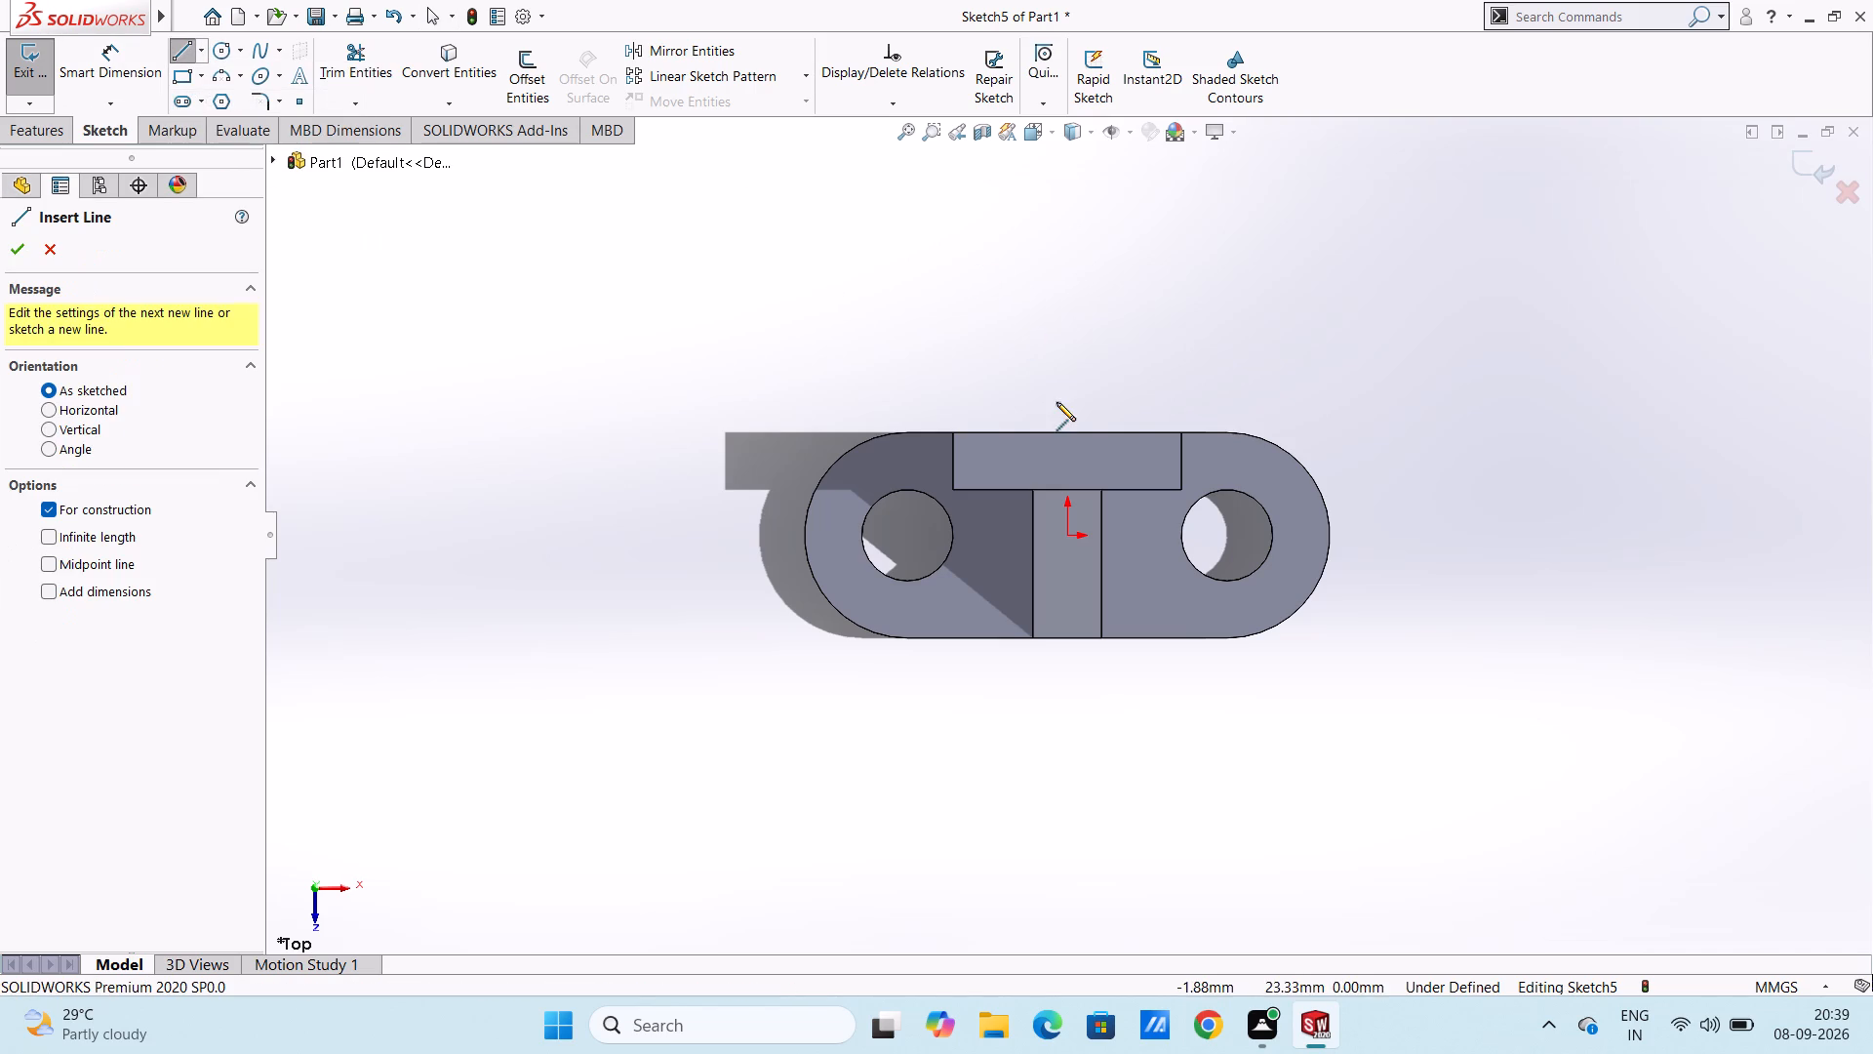
left_click(1066, 433)
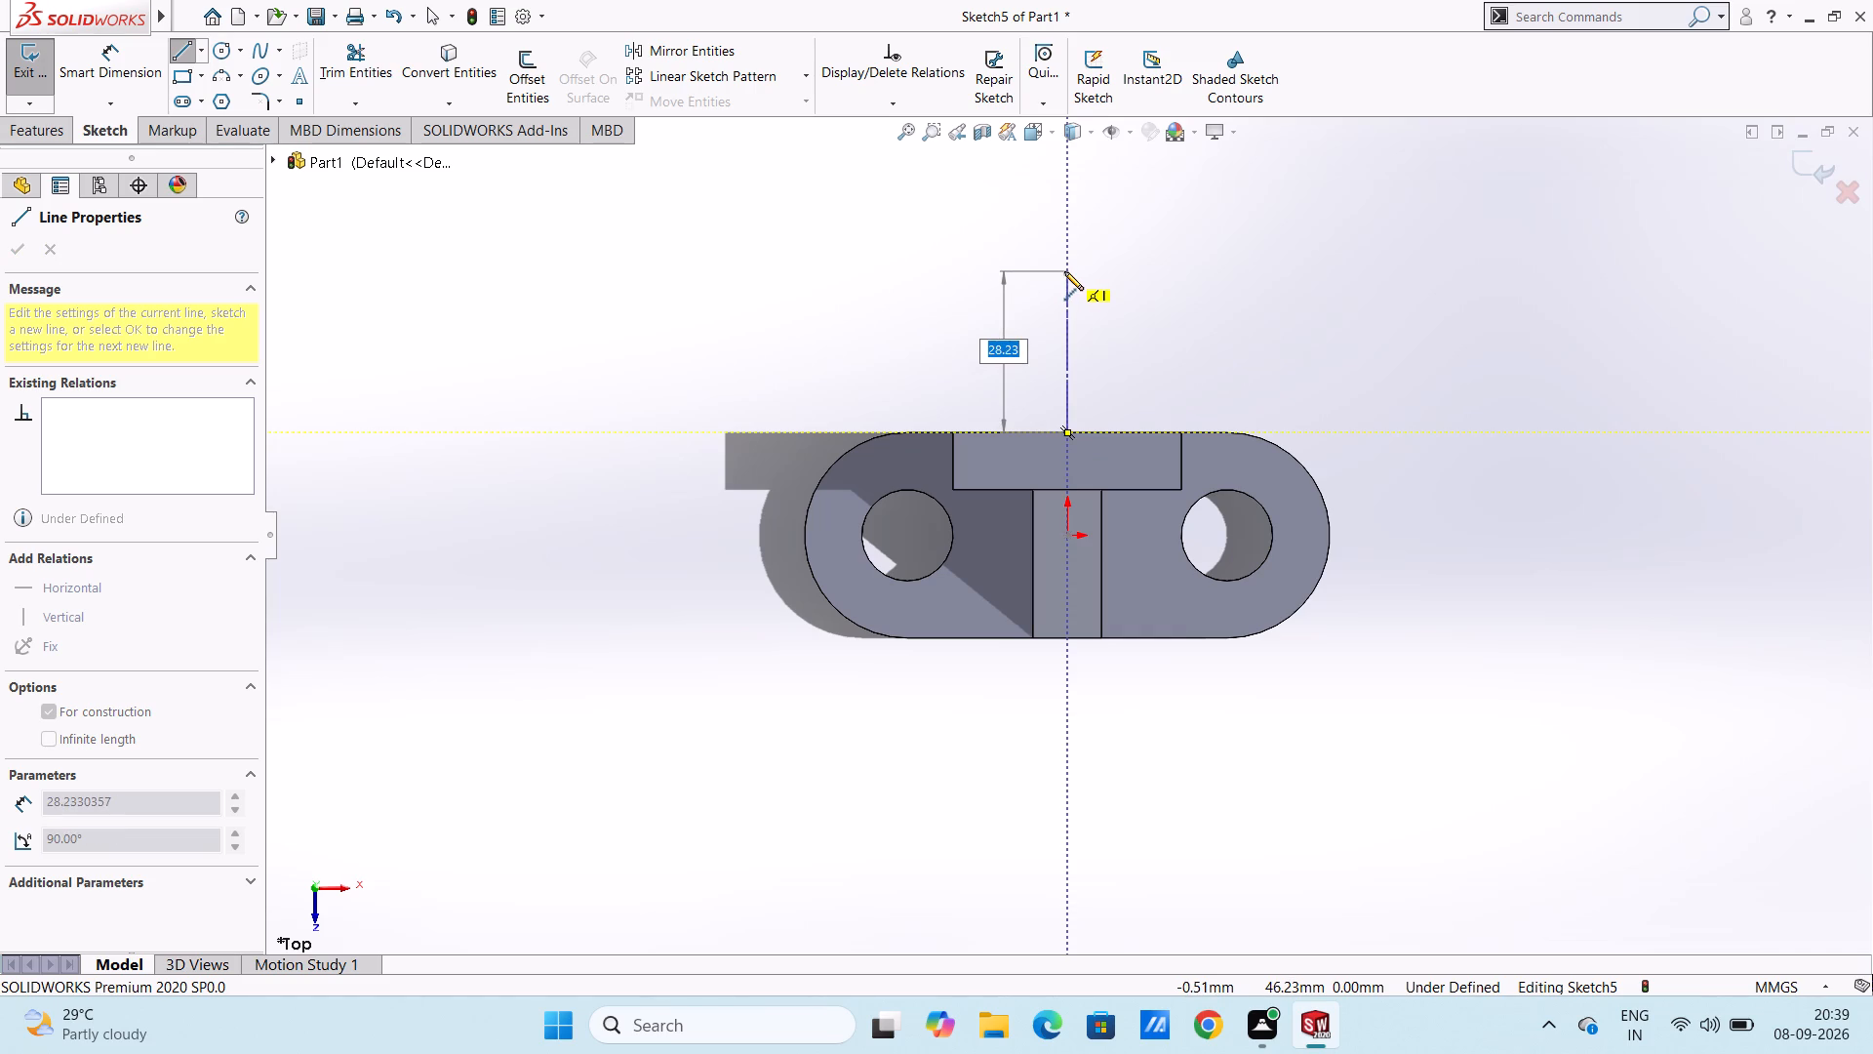
type("32")
key("Return")
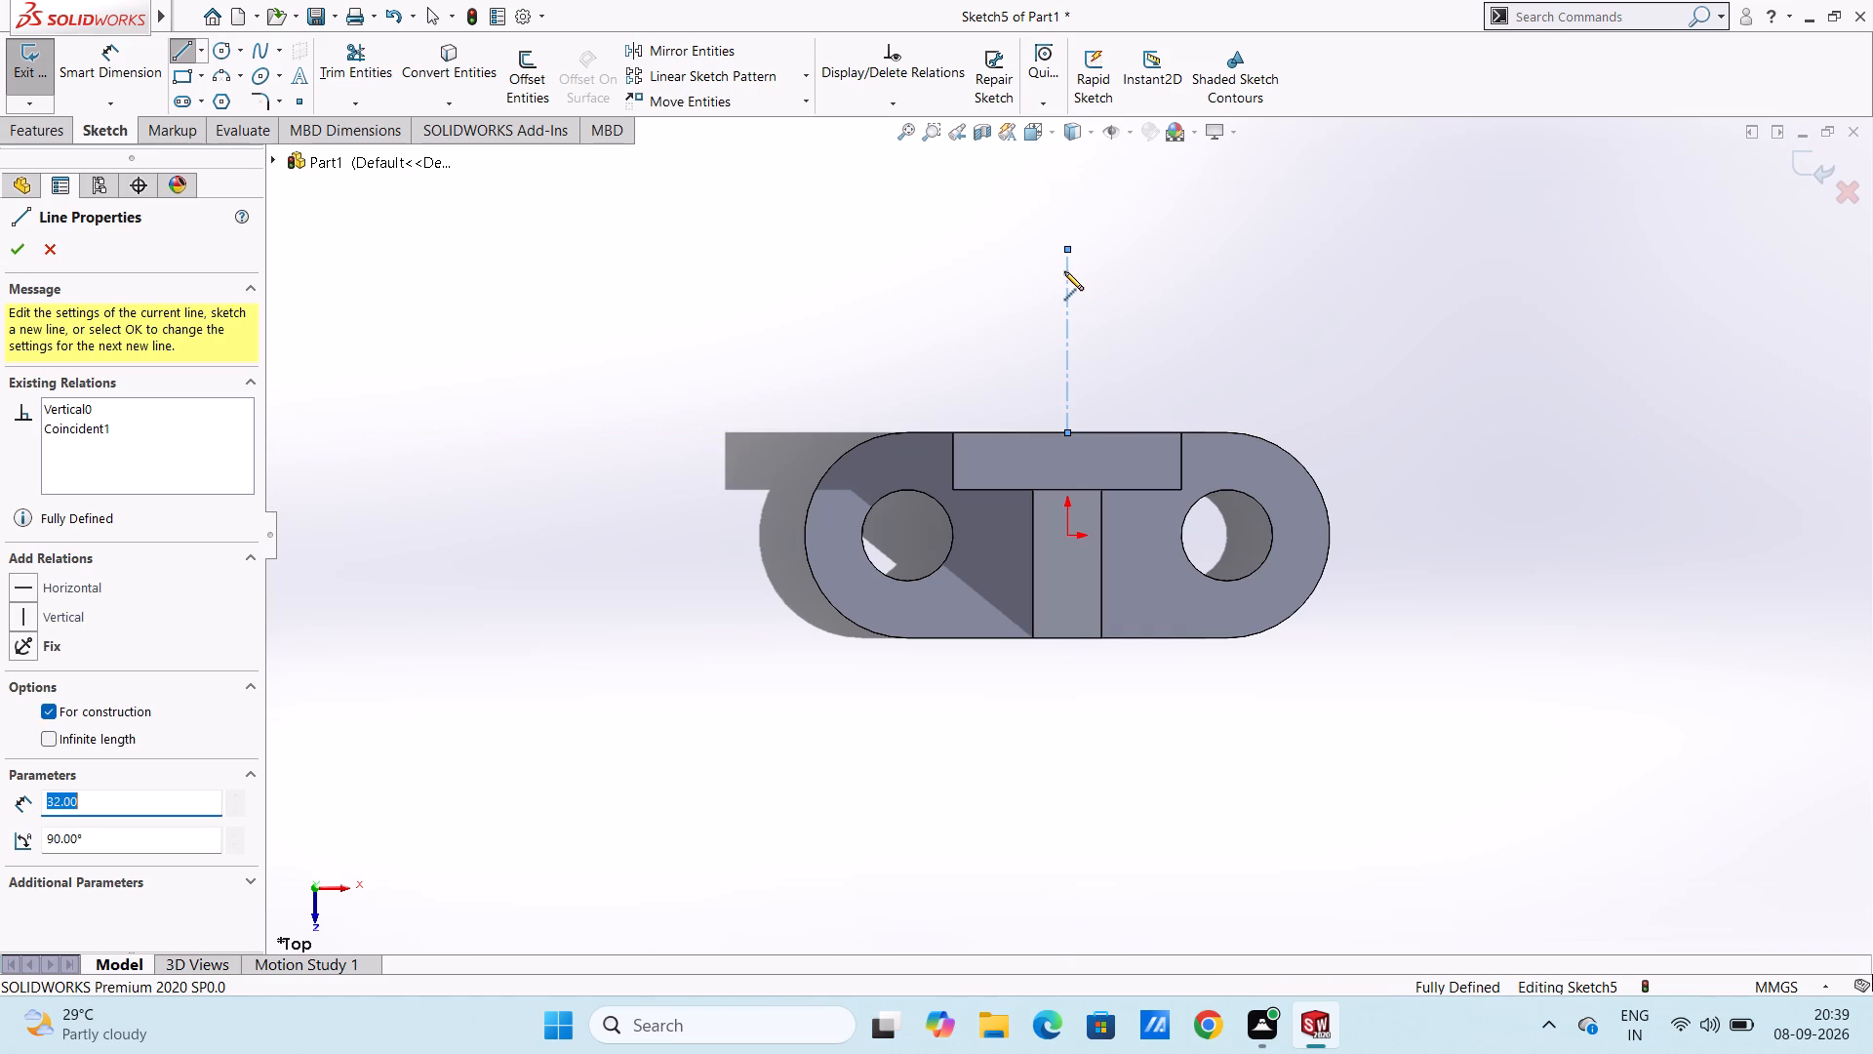
key("Escape")
key("Escape")
key("Escape")
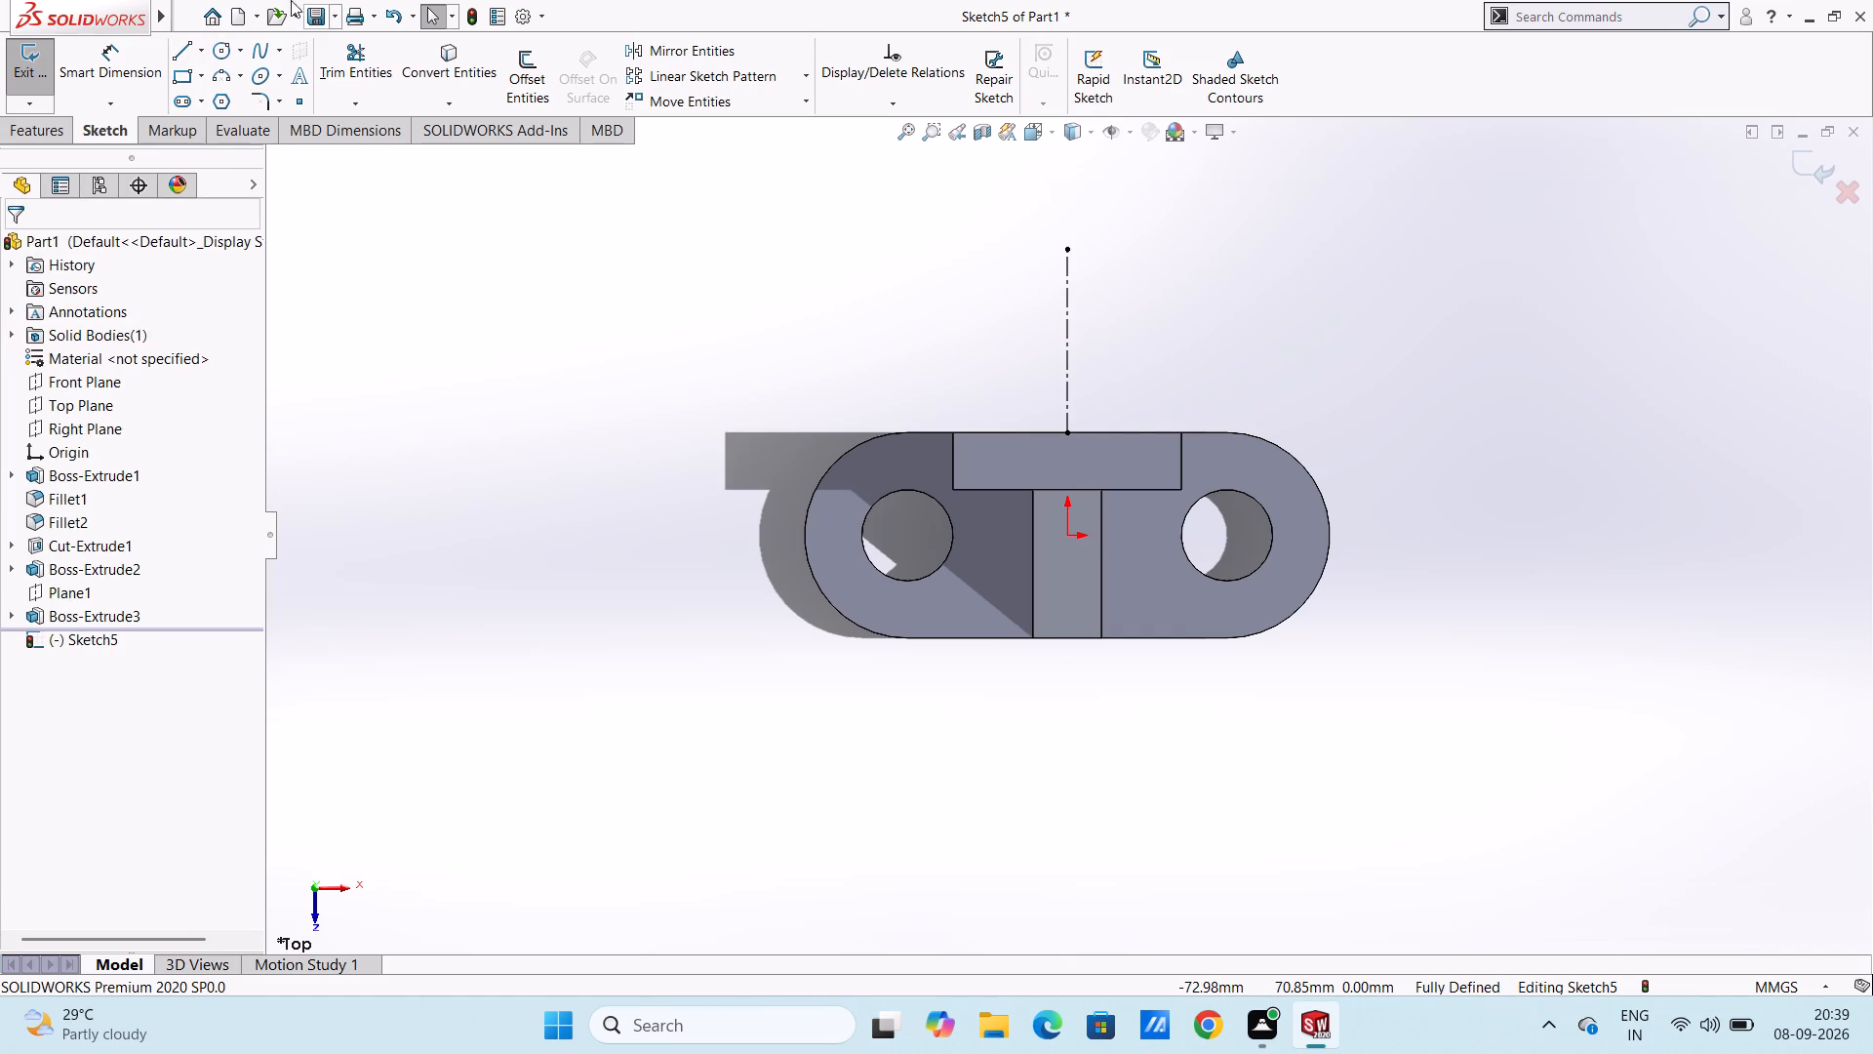
Draw a circle of 15 mm radius centred on the outer end of the centerline.
left_click(222, 55)
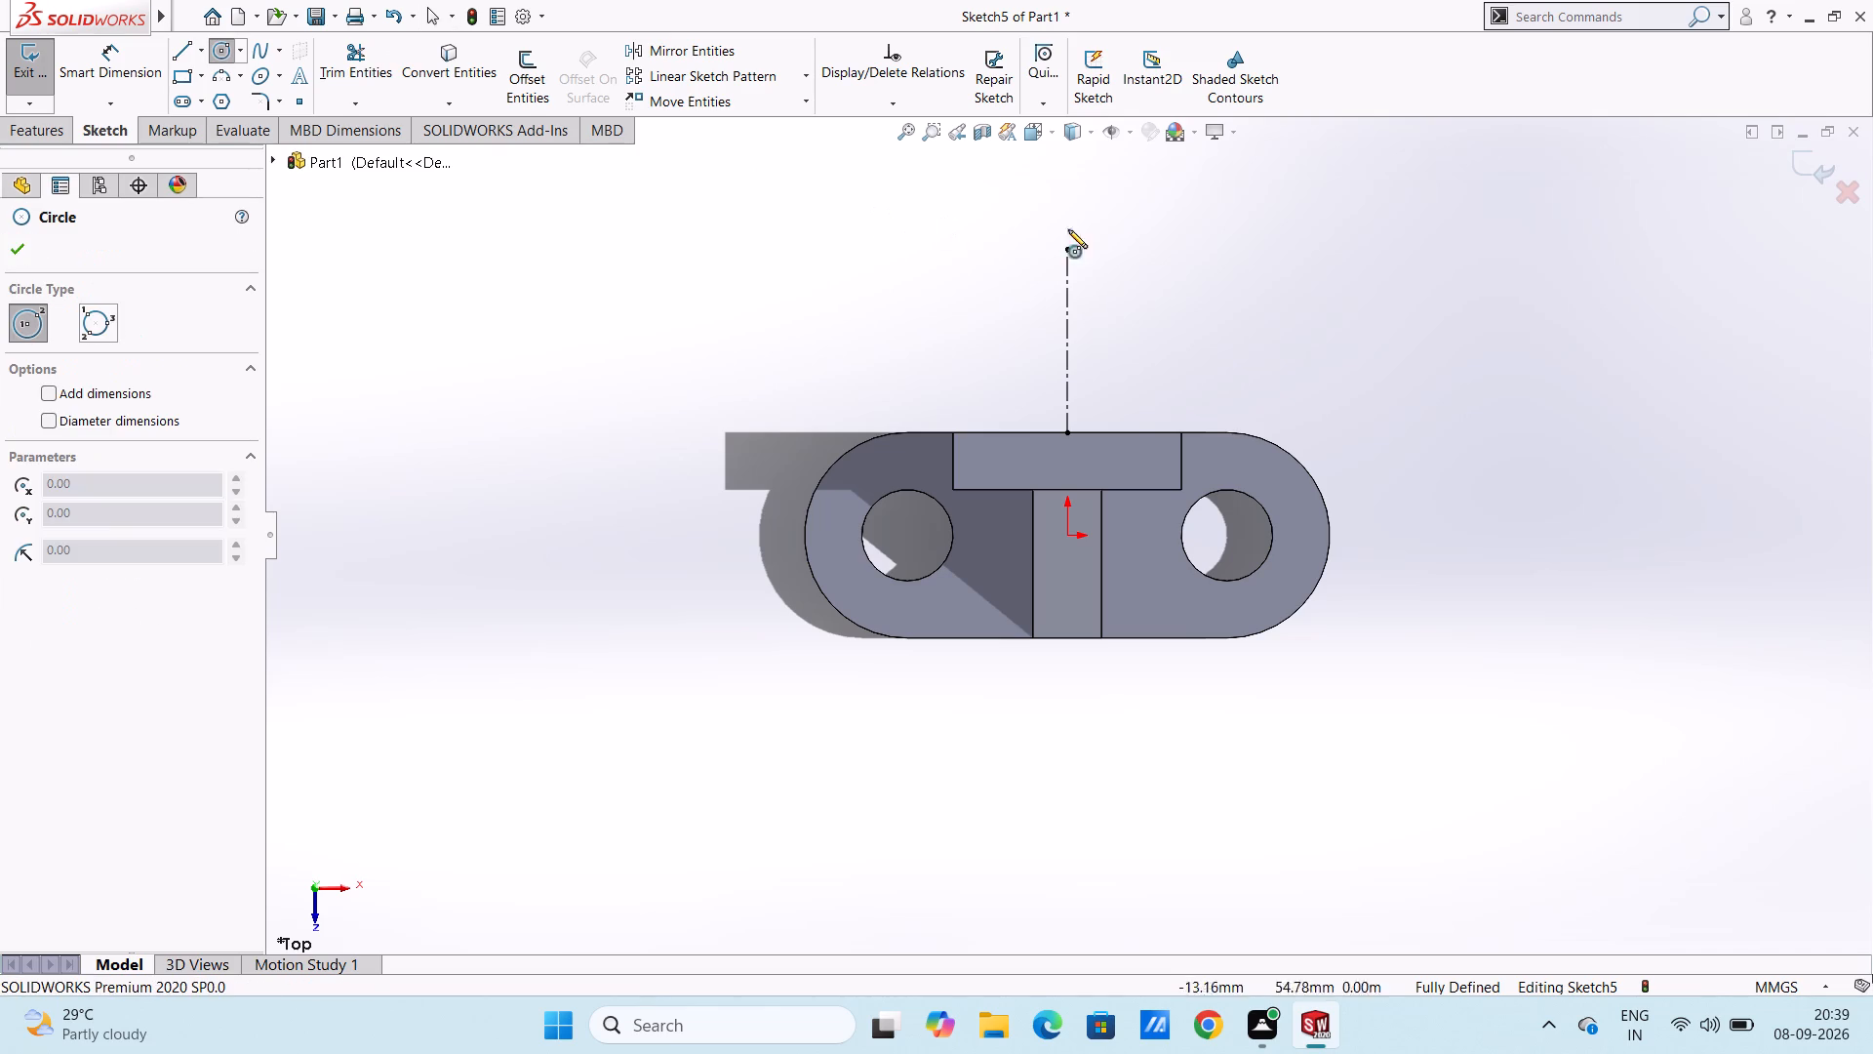
left_click(1069, 251)
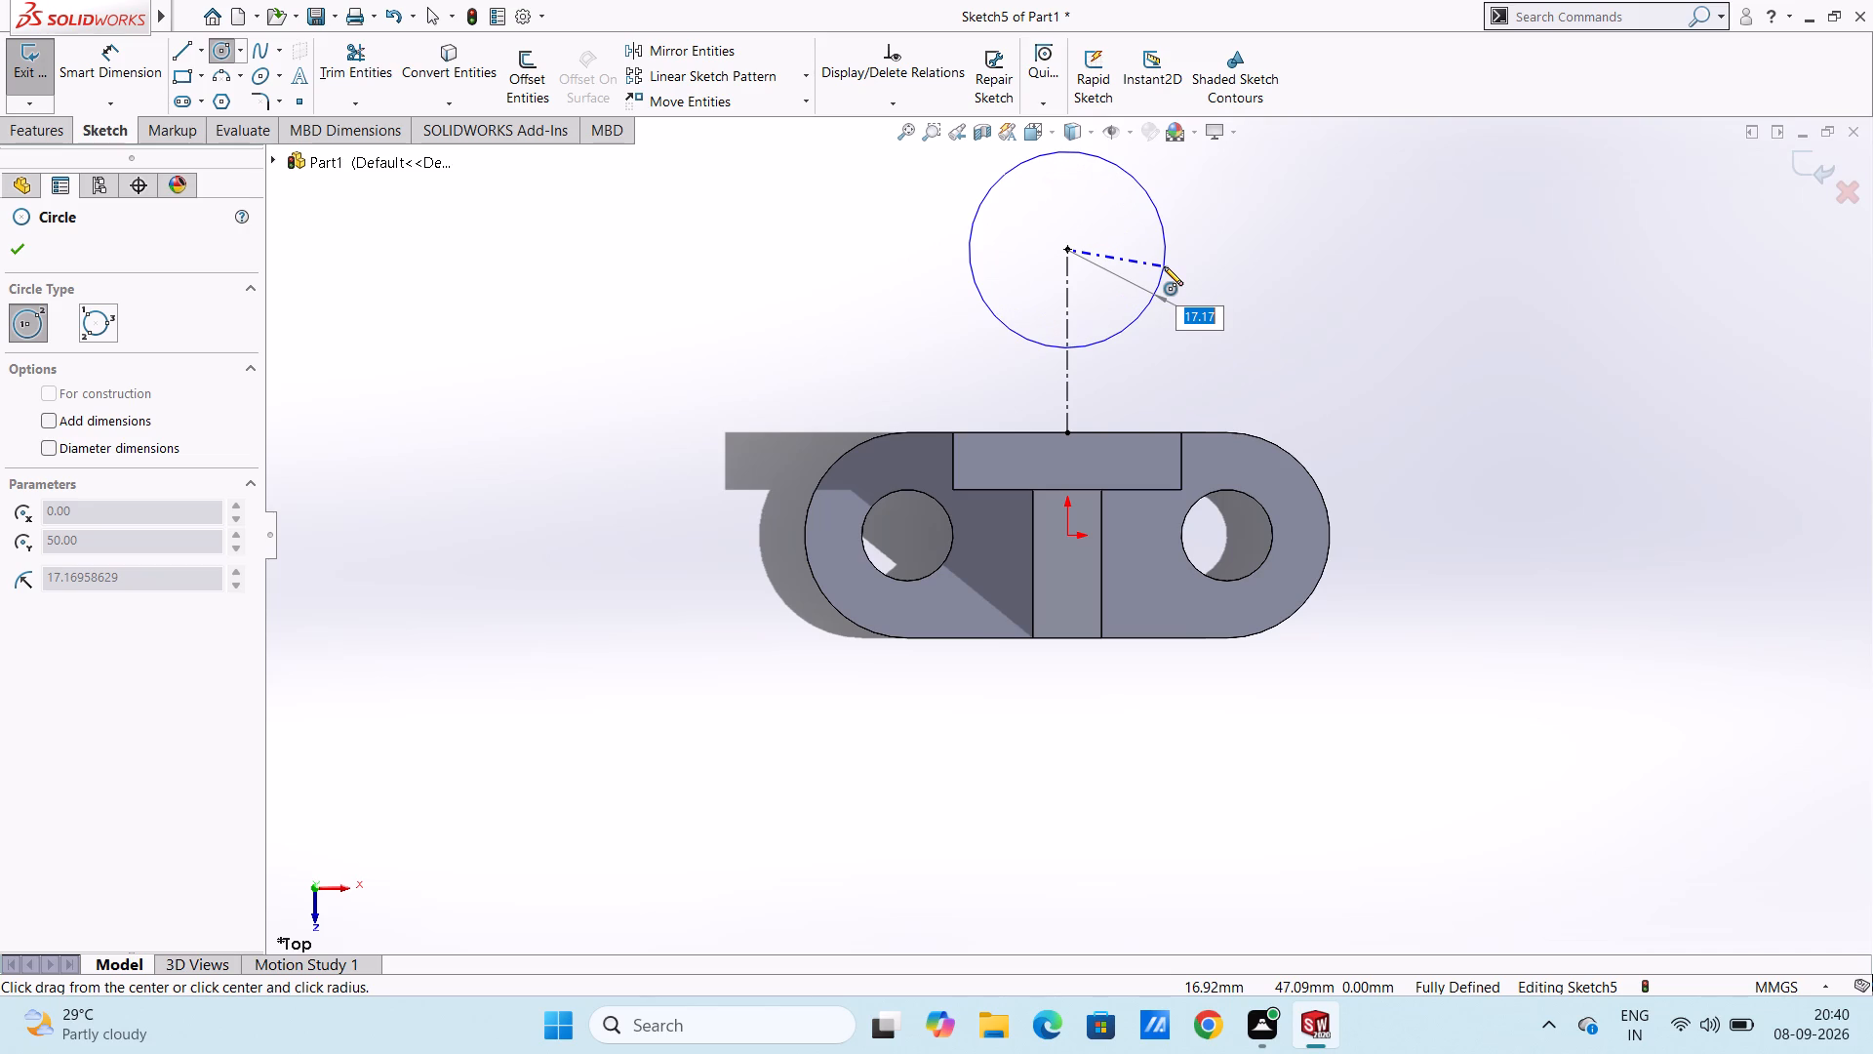
type("15")
key("Return")
key("Escape")
key("Escape")
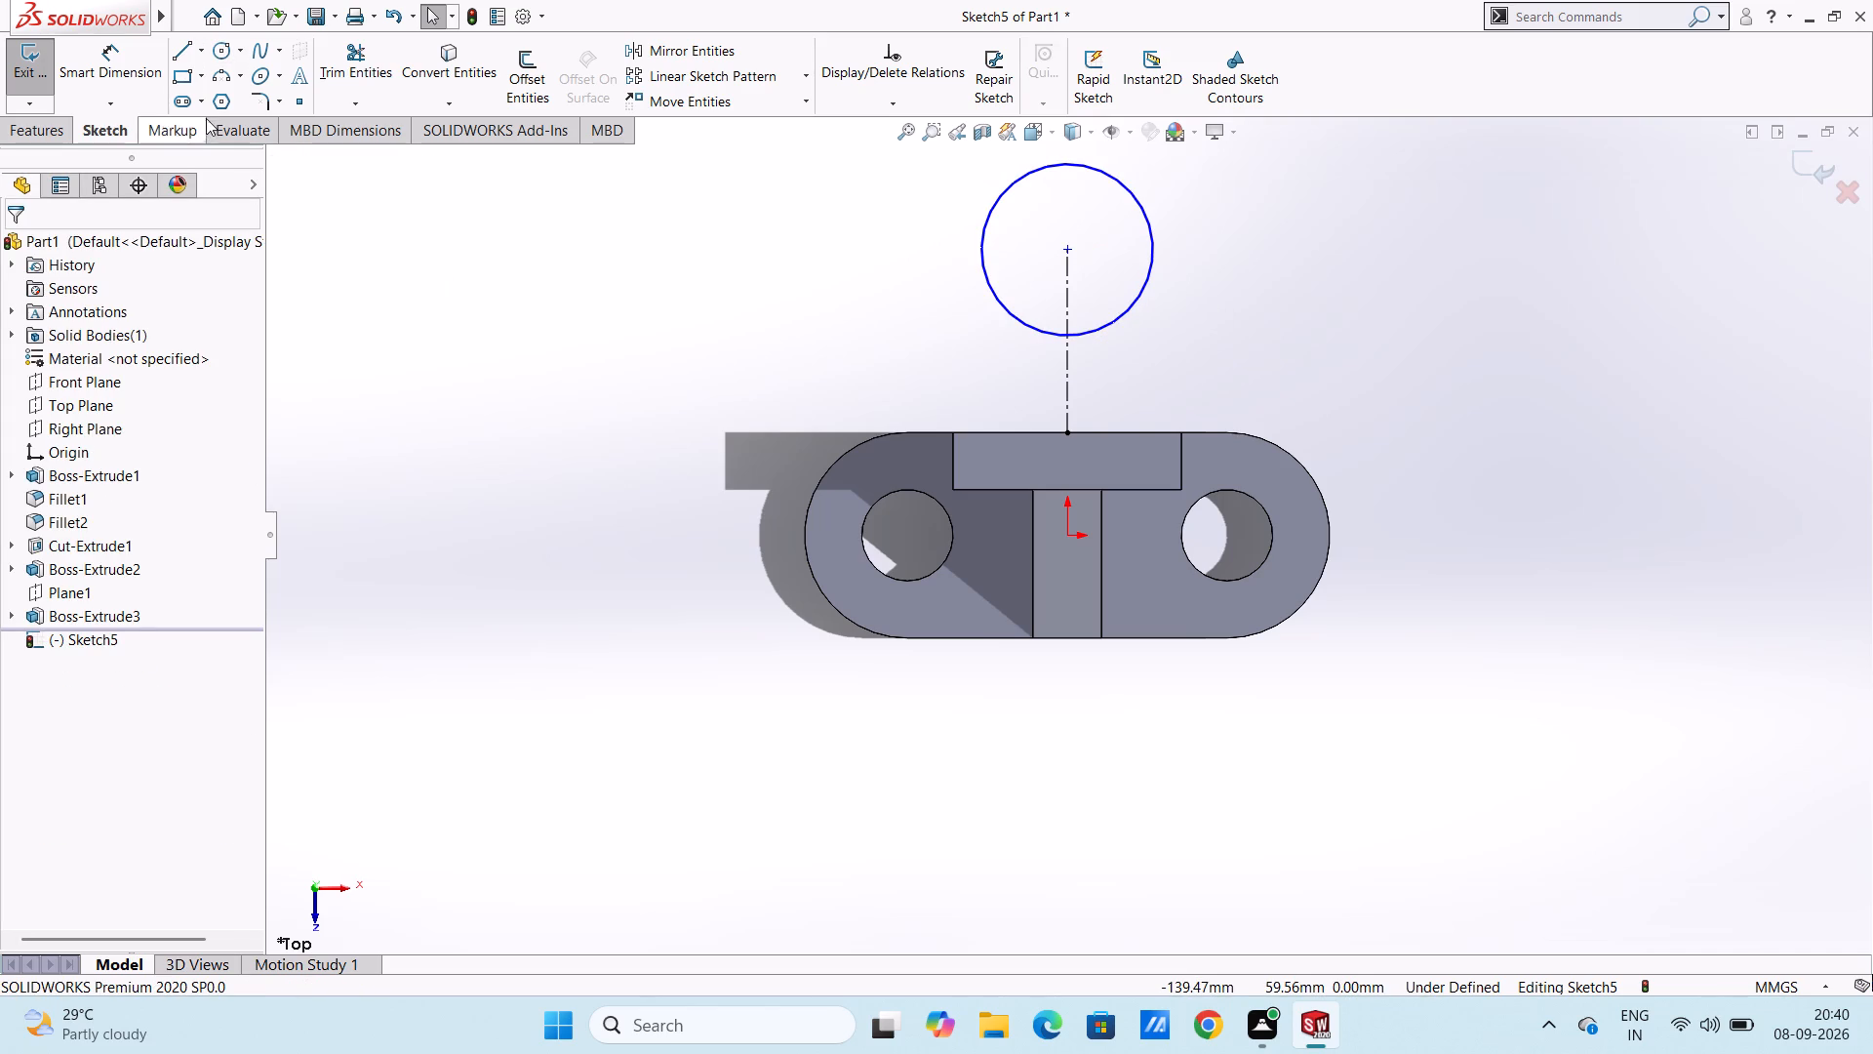
Draw two straight lines joining the circle's left and right quadrant points to the corresponding back corners of the upright's top face.
left_click(183, 54)
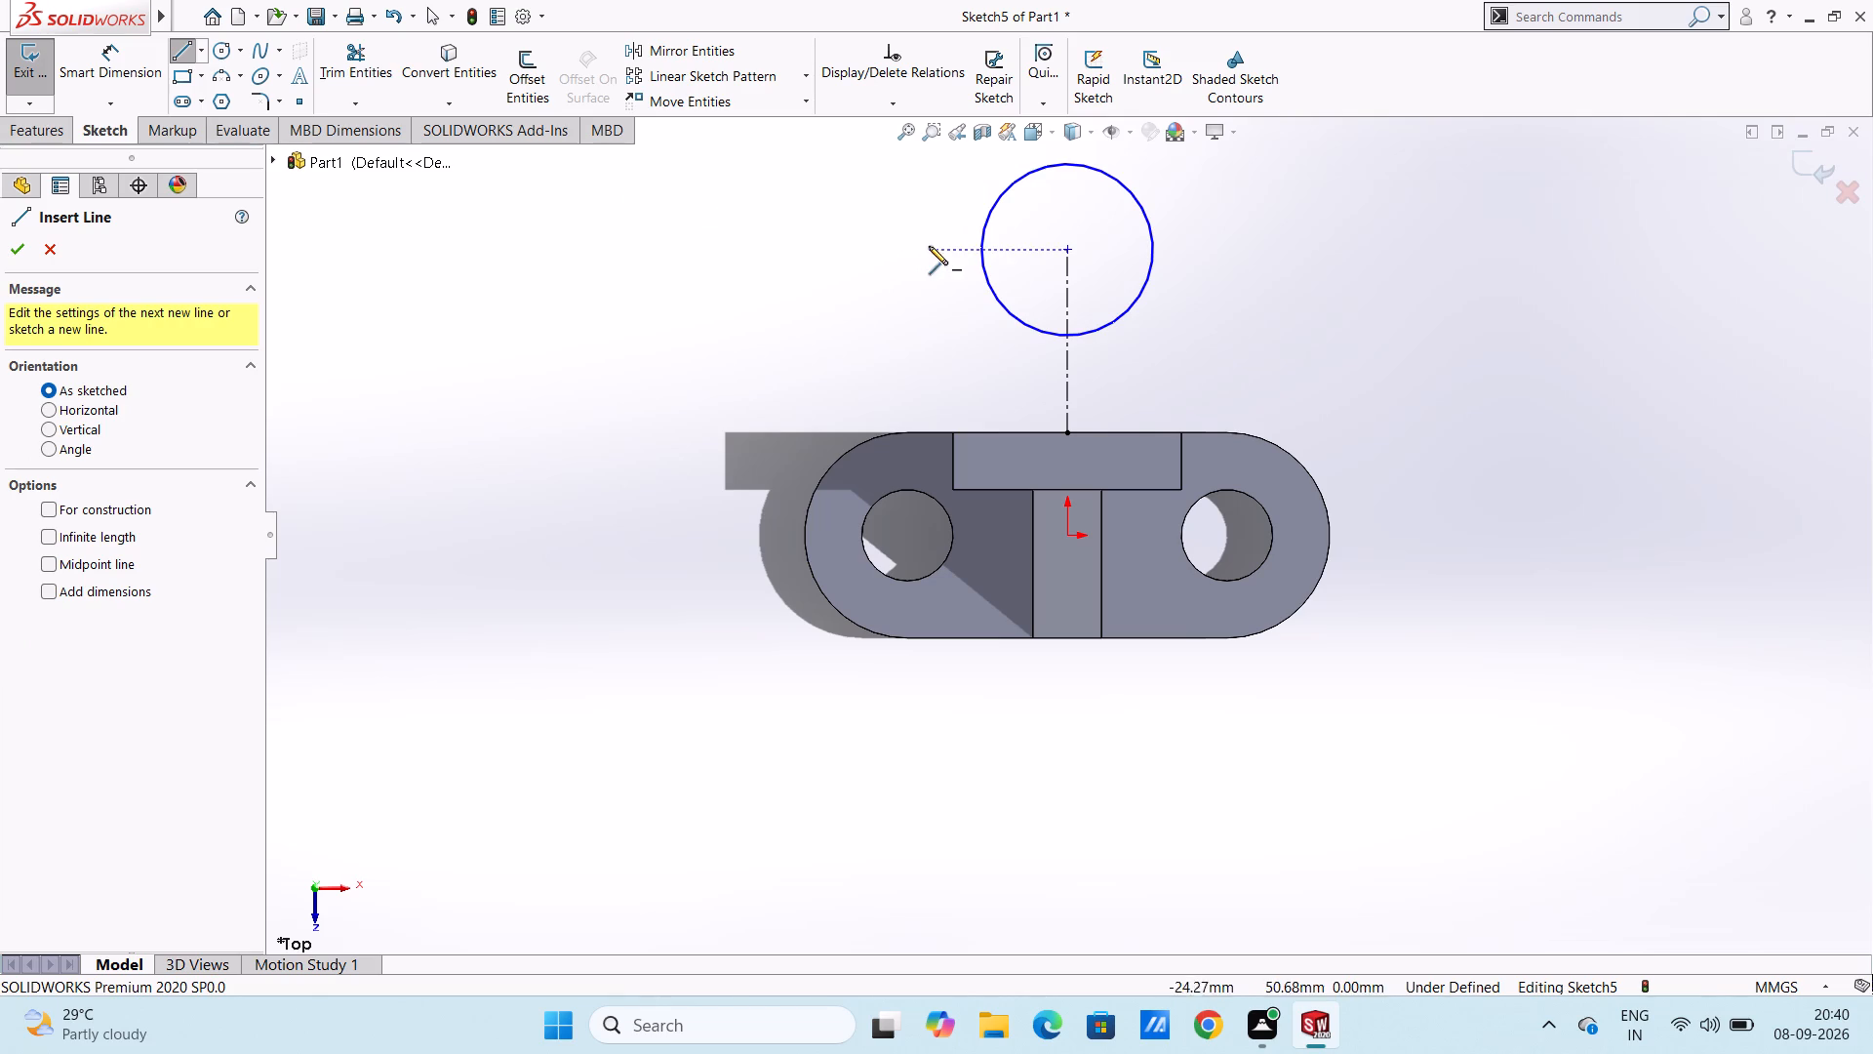
left_click(982, 252)
left_click(954, 433)
key("Escape")
key("Escape")
key("Escape")
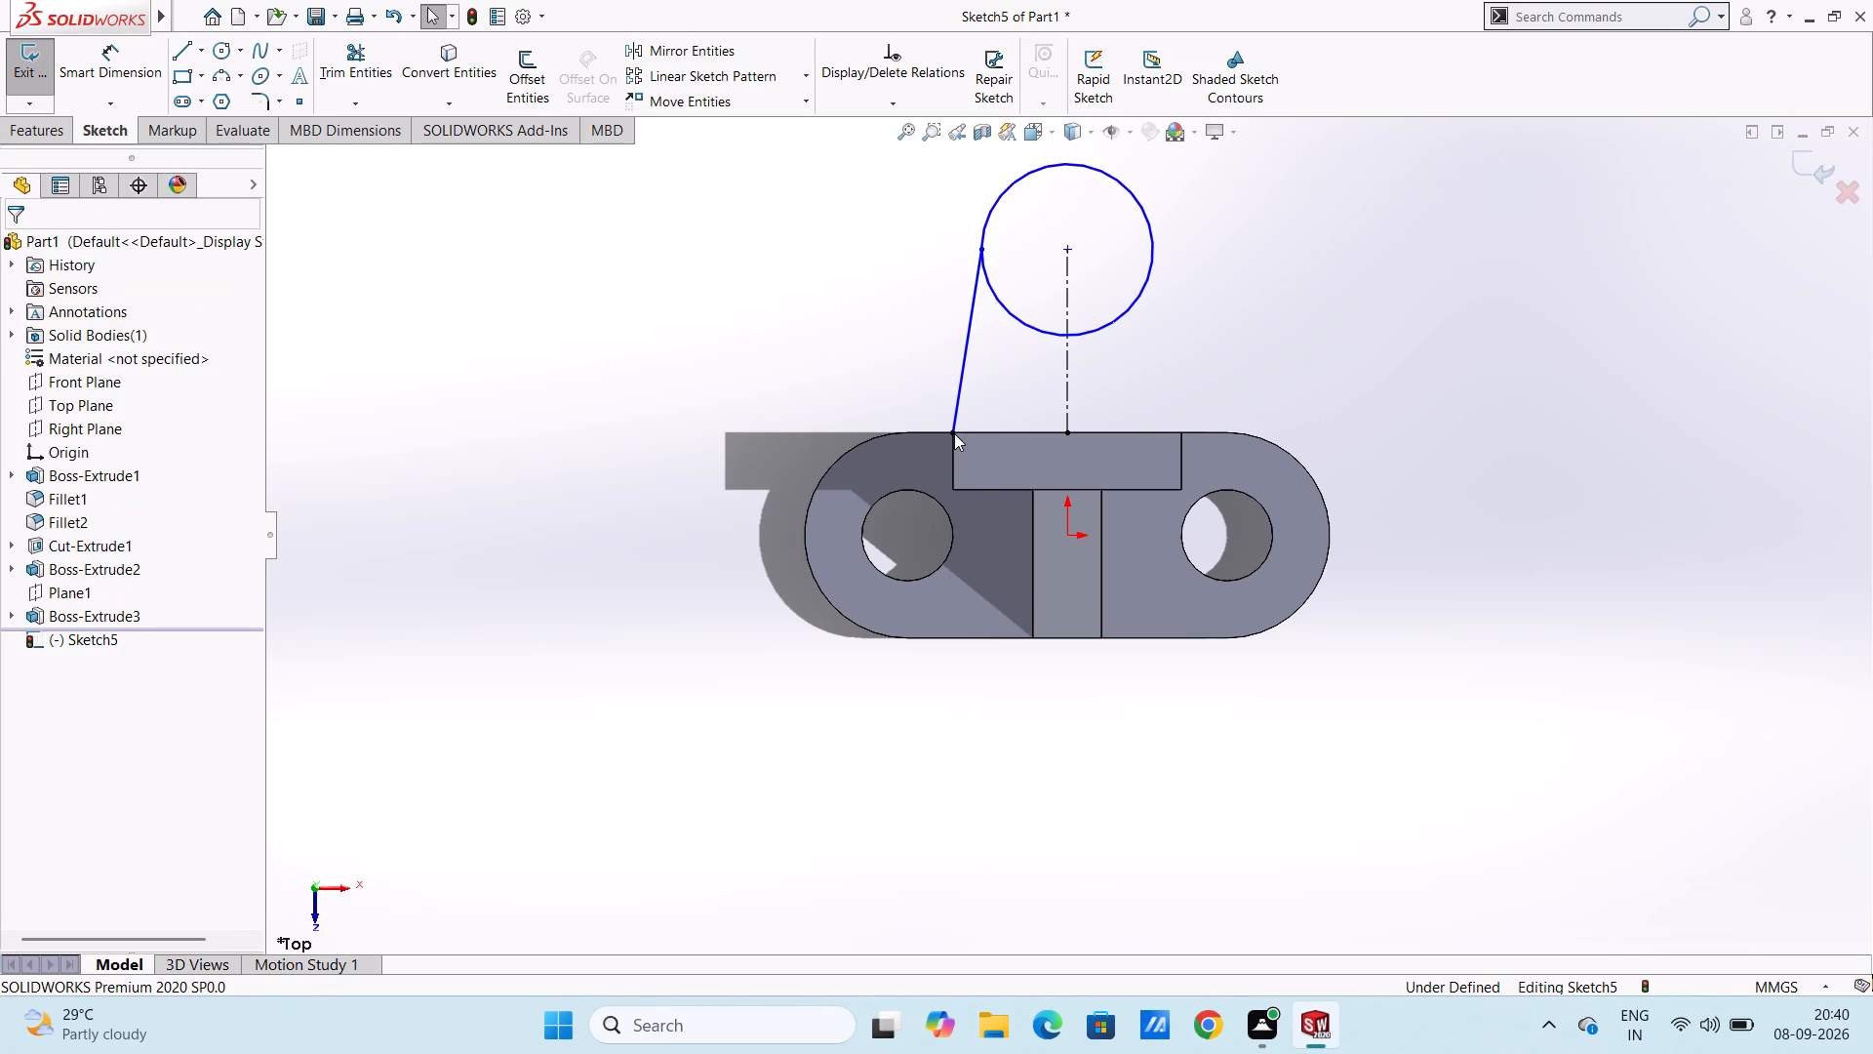
left_click(174, 51)
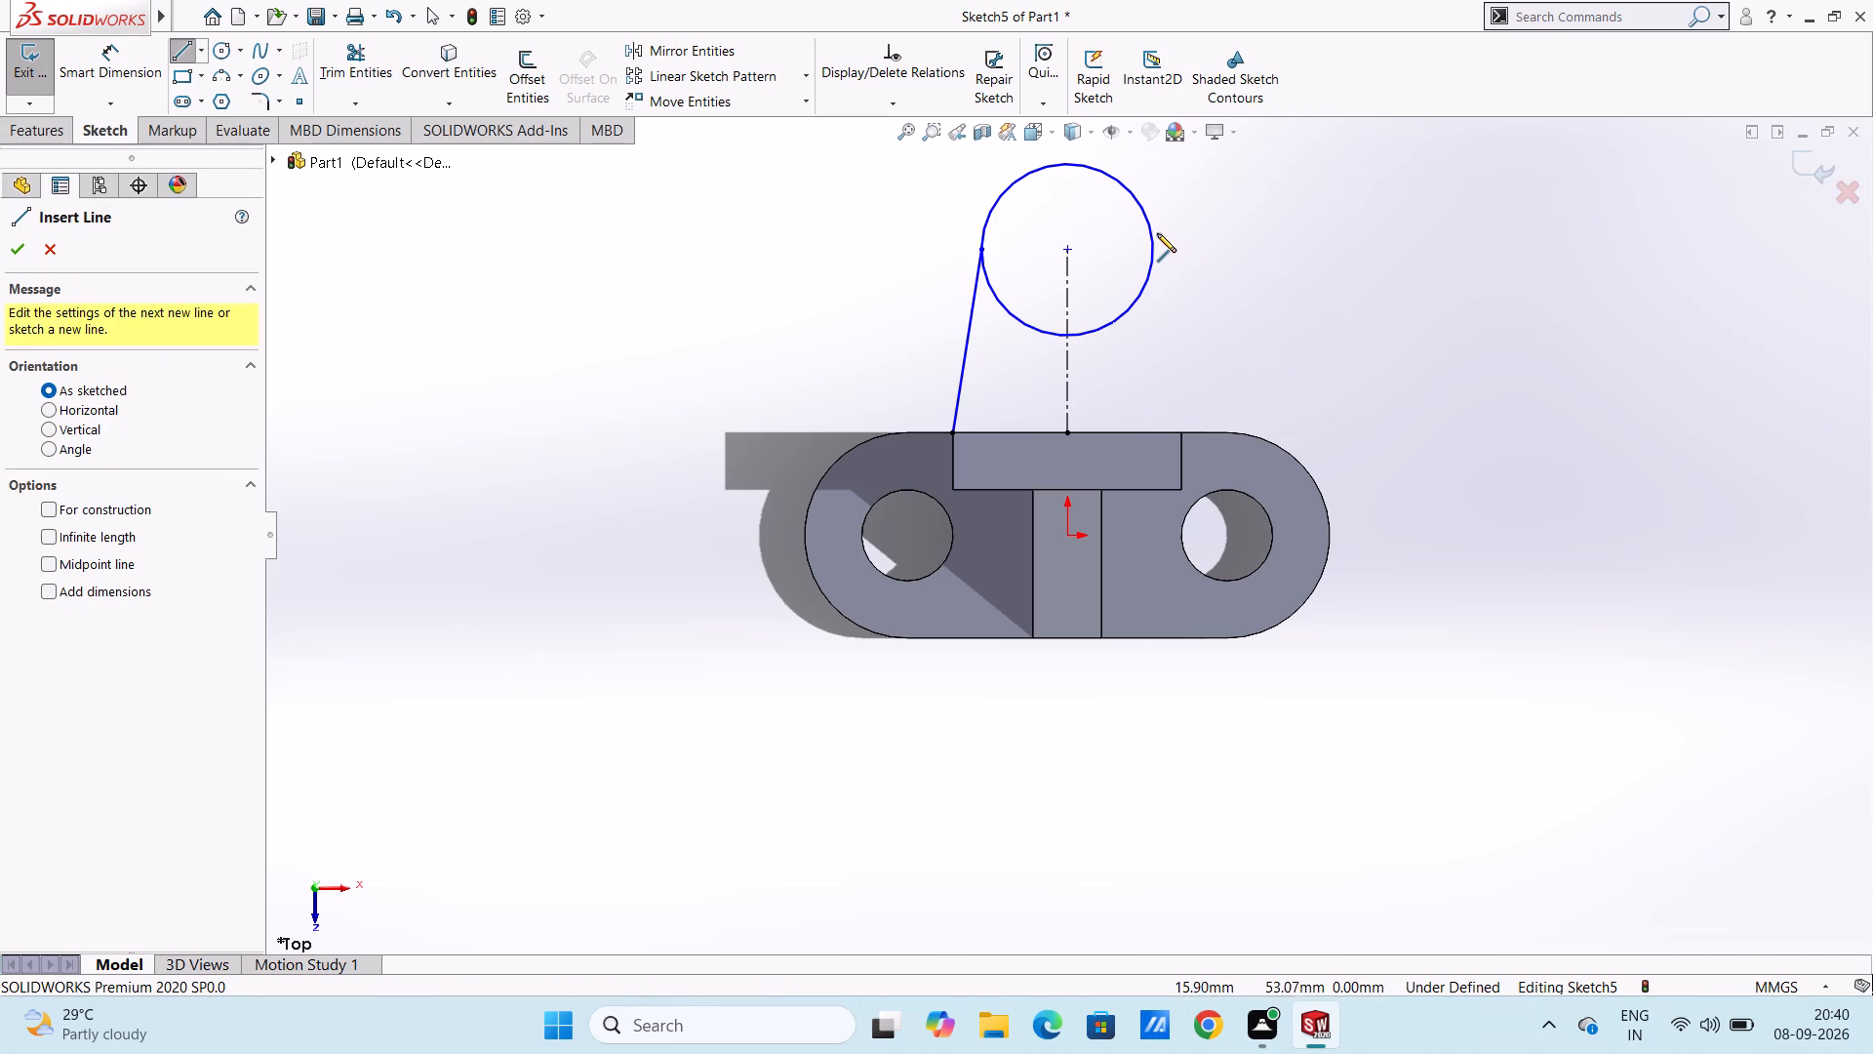
left_click(1153, 248)
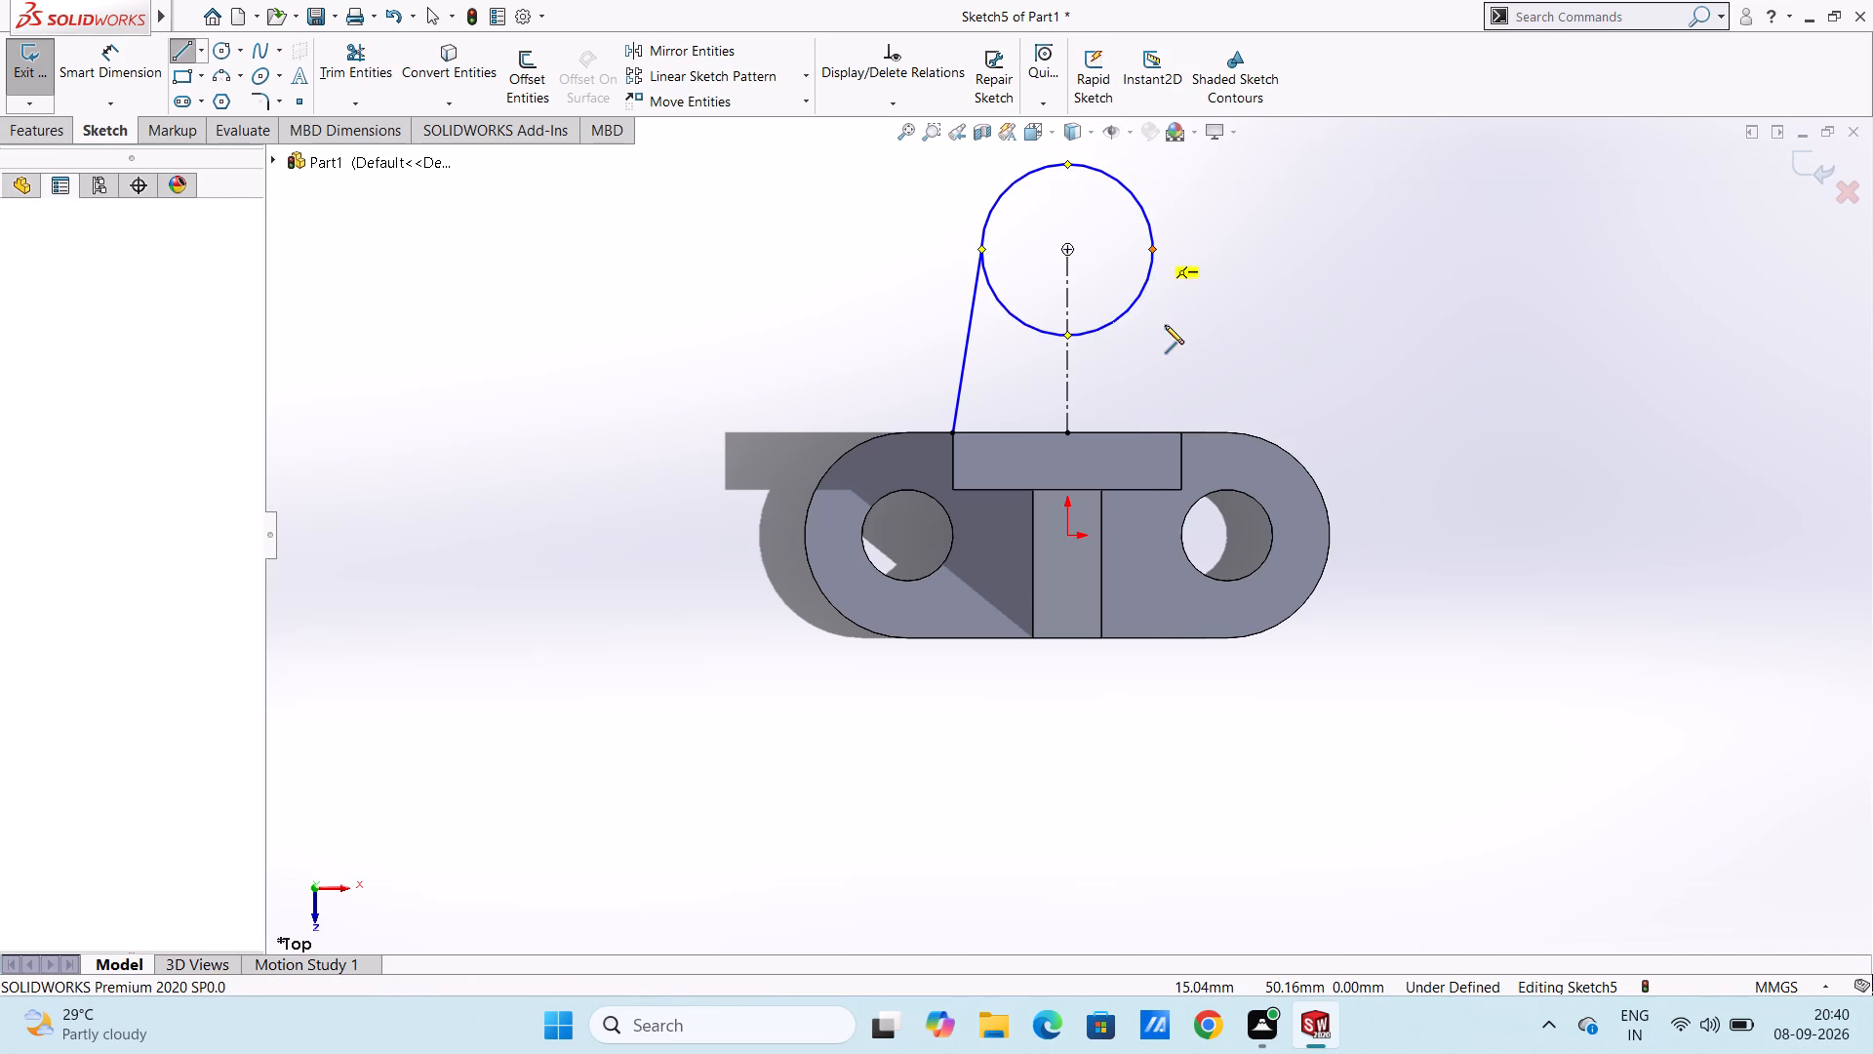
left_click(1179, 433)
key("Escape")
key("Escape")
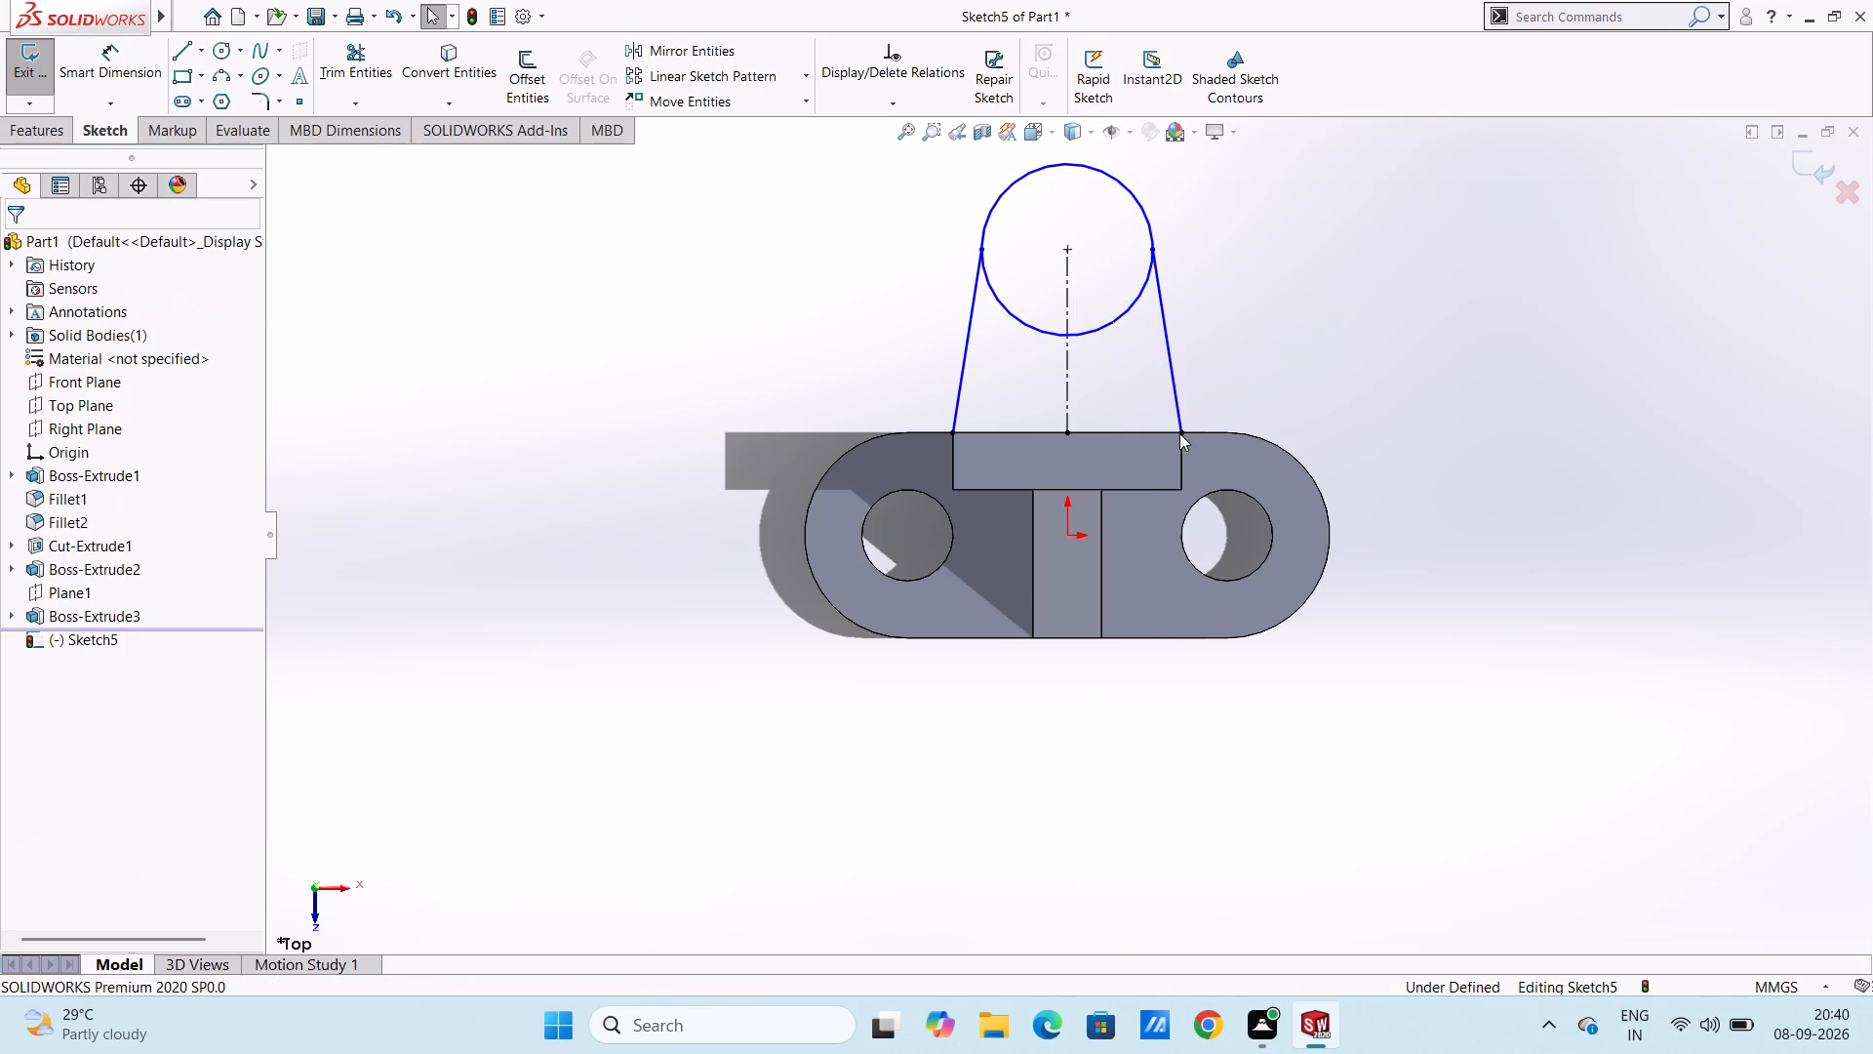
key("Escape")
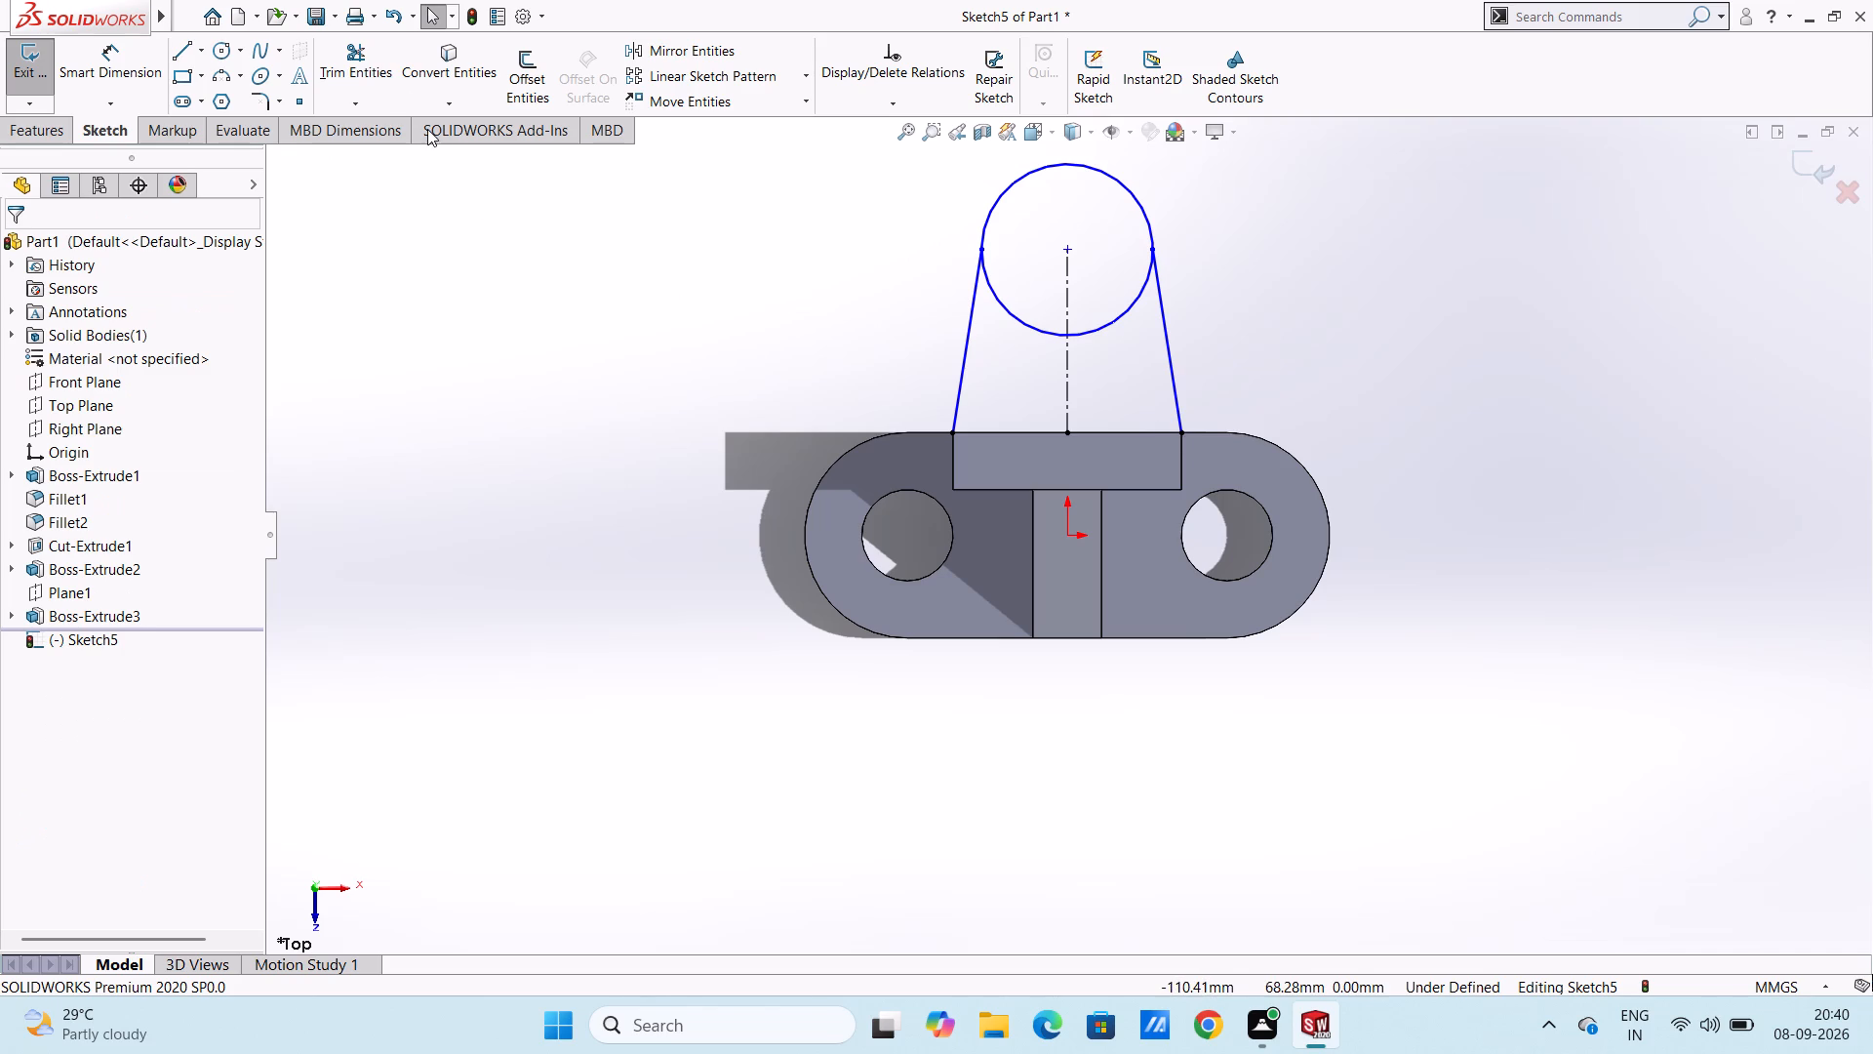
Trim away the lower half of the circle and the vertical centerline, leaving the outer arc and two side lines.
left_click(353, 49)
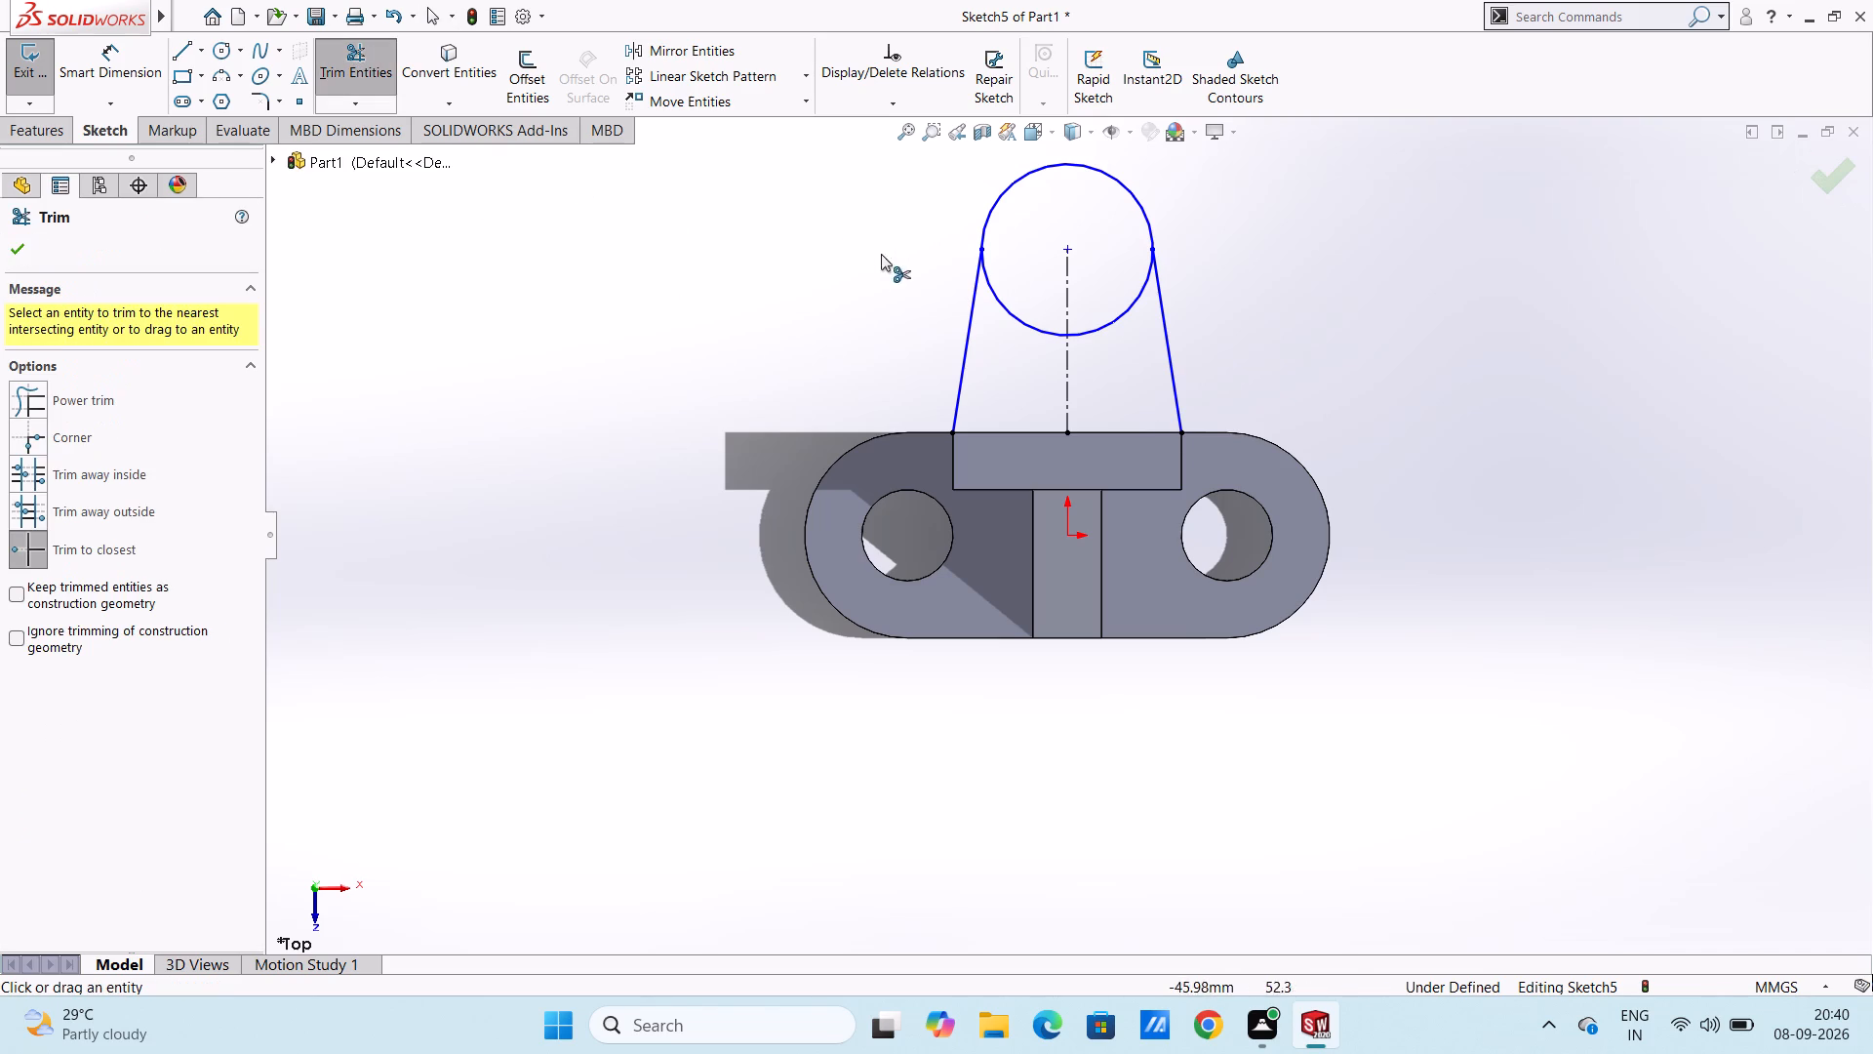
left_click(1005, 305)
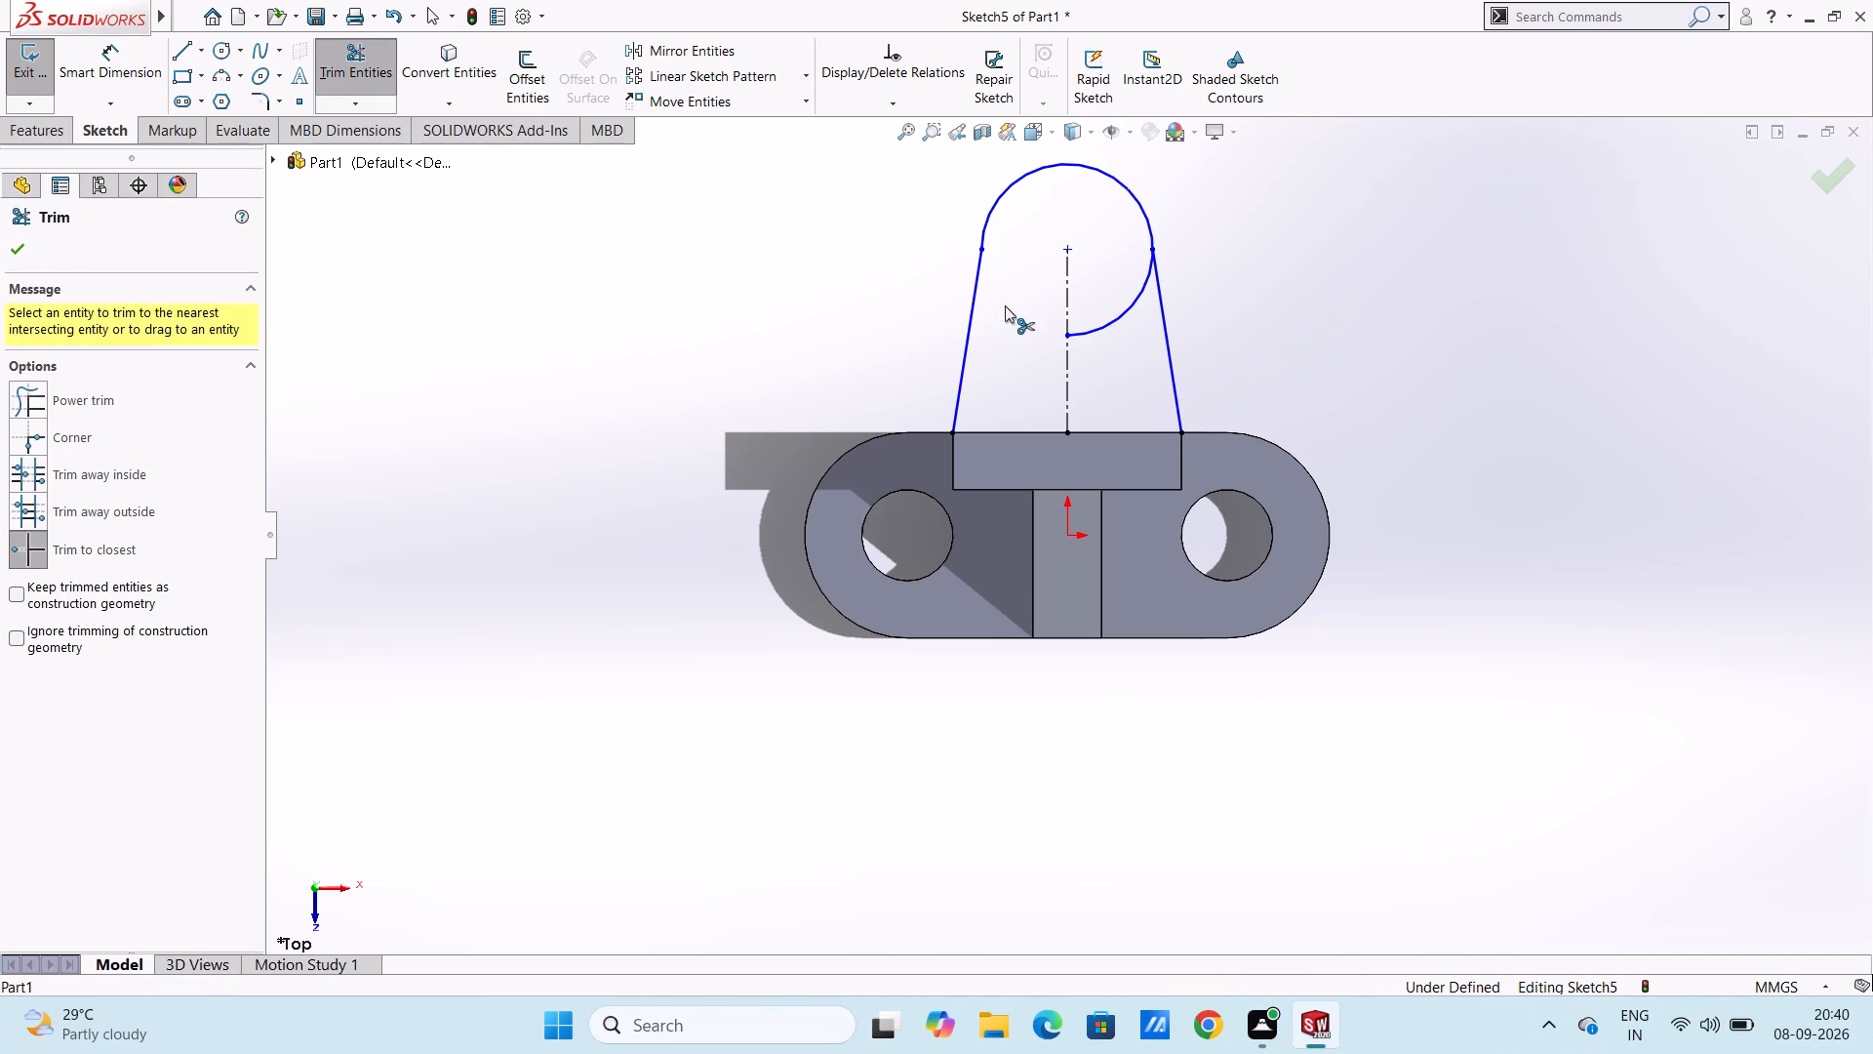
left_click(1118, 318)
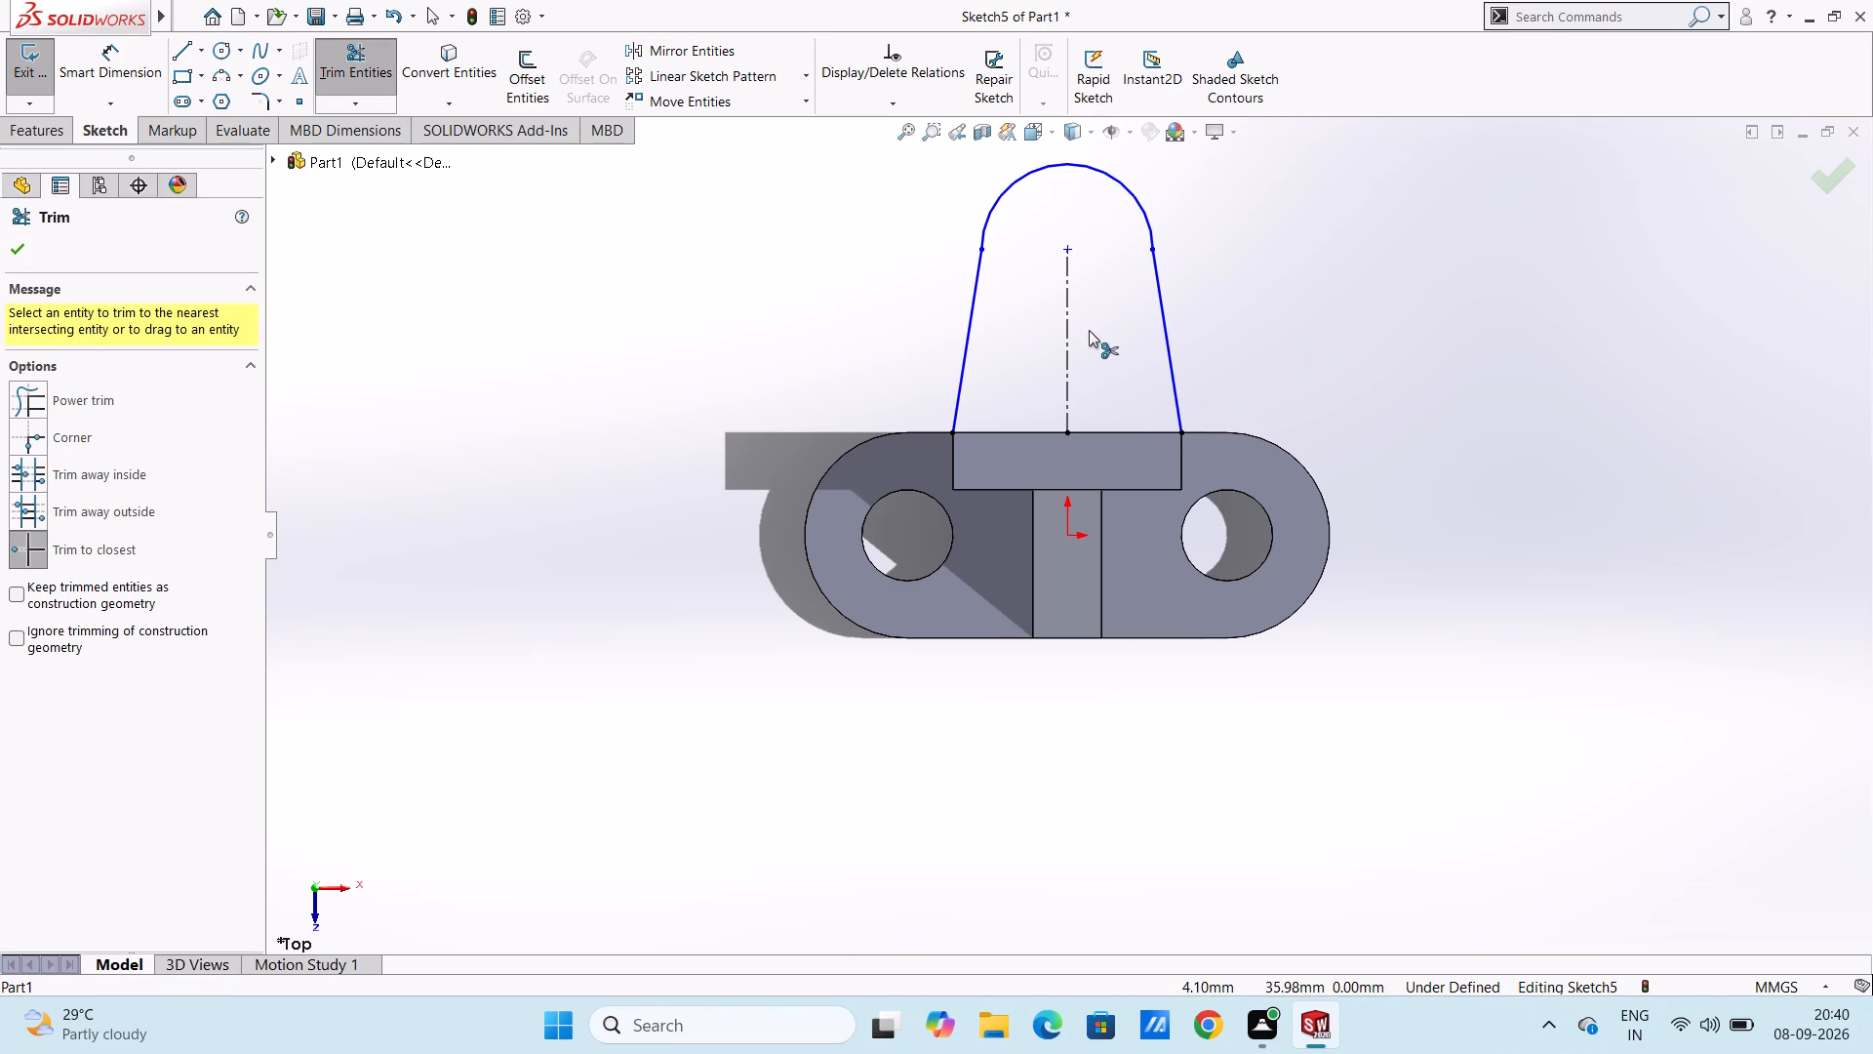
left_click(1070, 342)
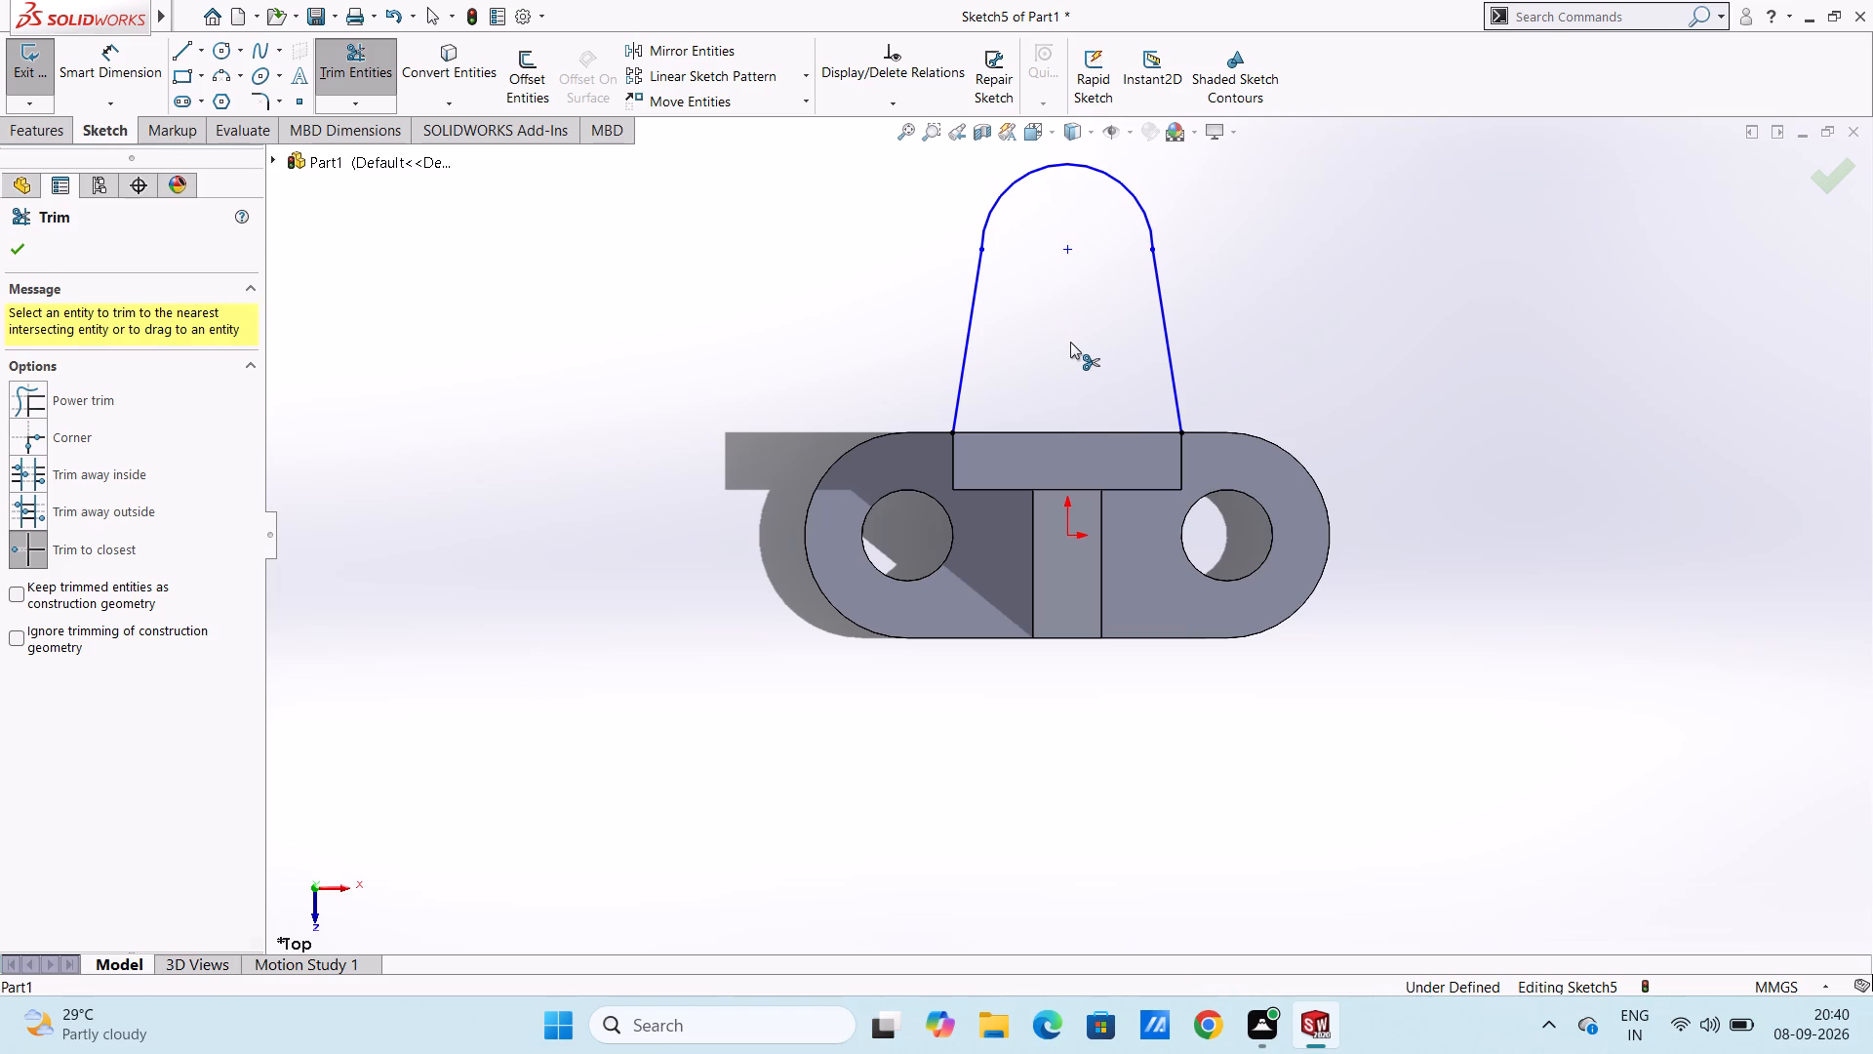
key("Escape")
key("Escape")
Dimension the arm's end arc with a 15 mm radius.
scroll(1070, 342, "up", 2, "ctrl")
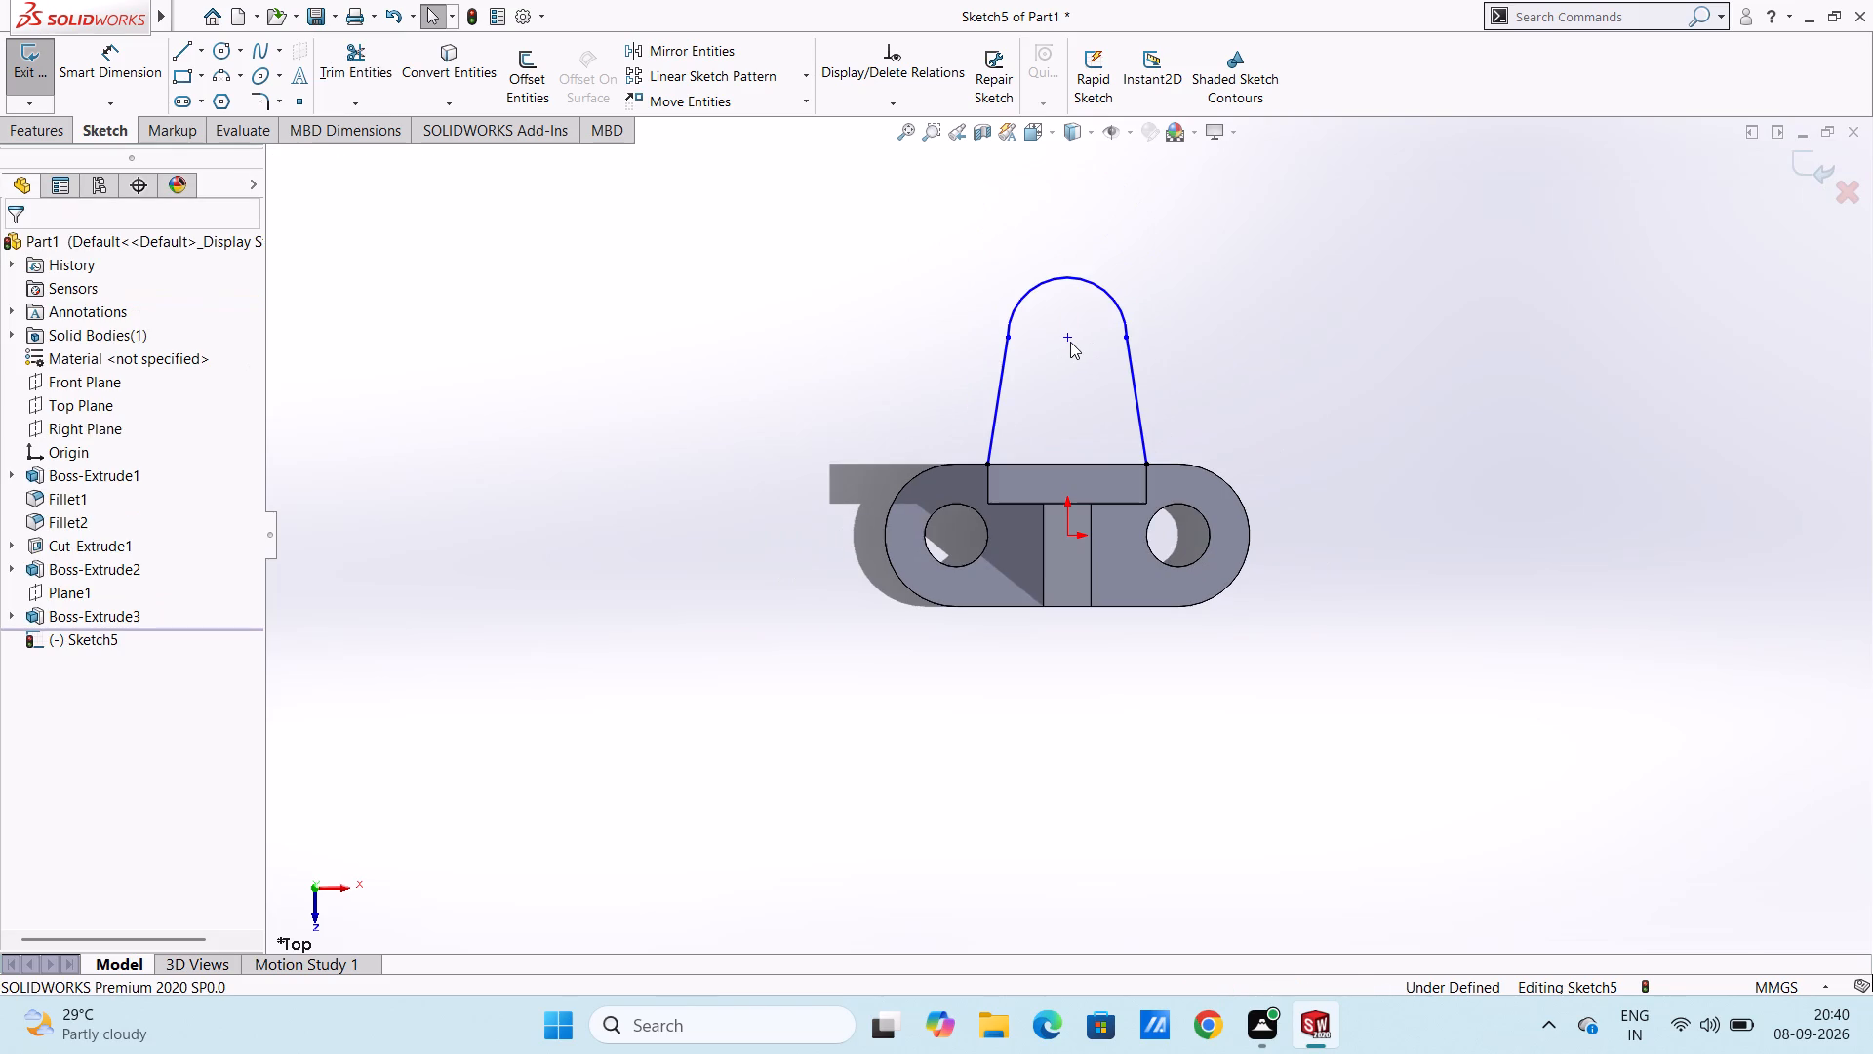
left_click(126, 75)
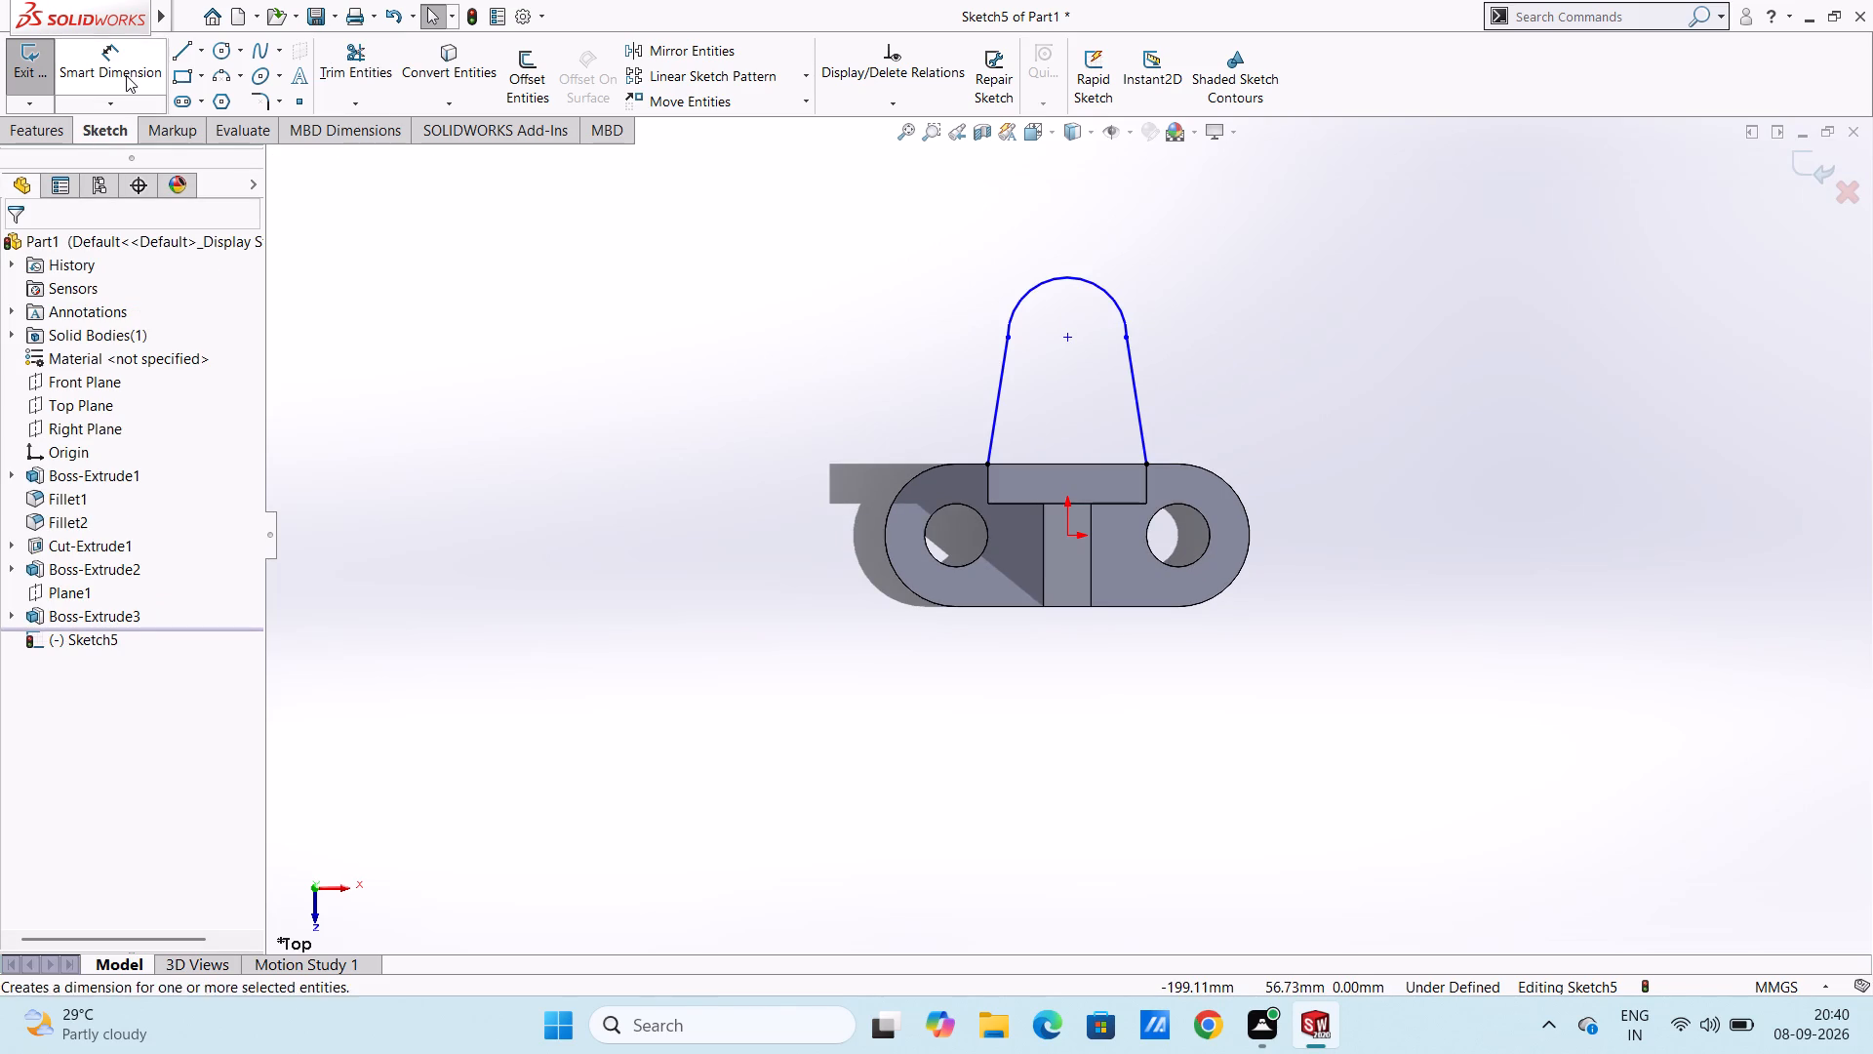
left_click(1108, 291)
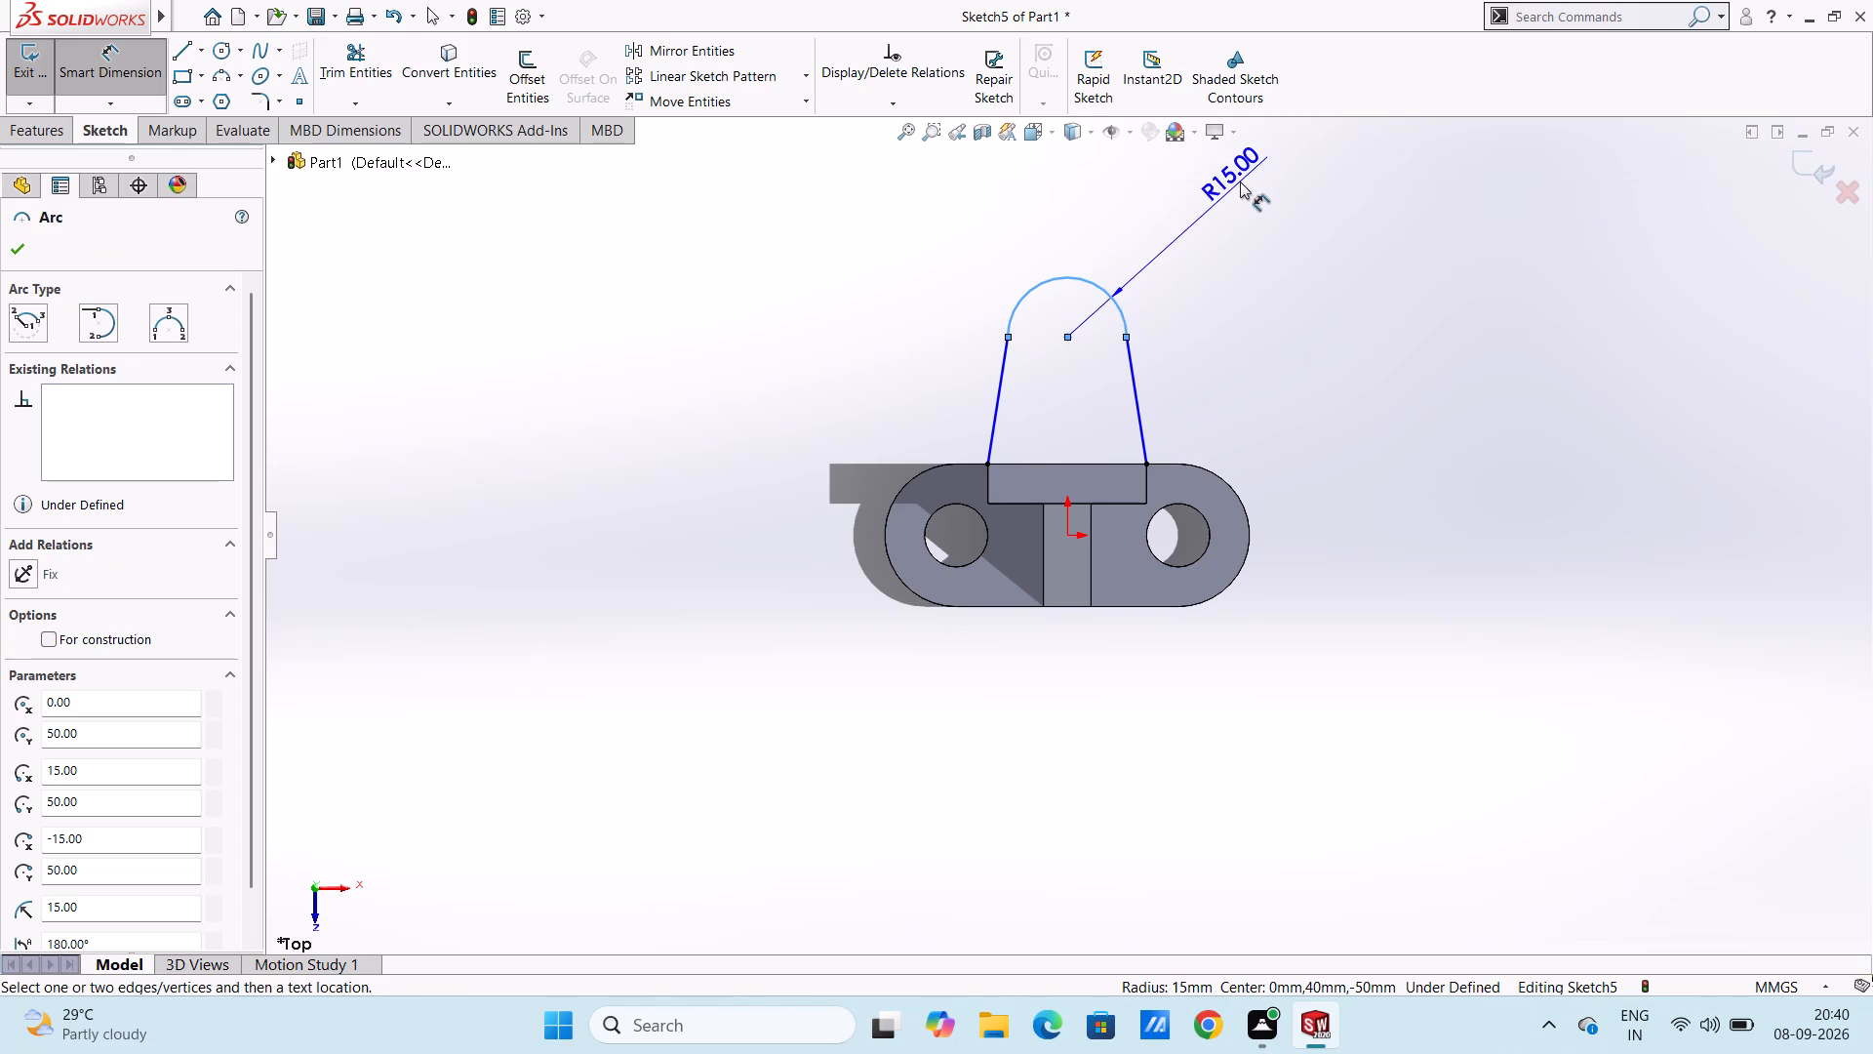
left_click(1215, 181)
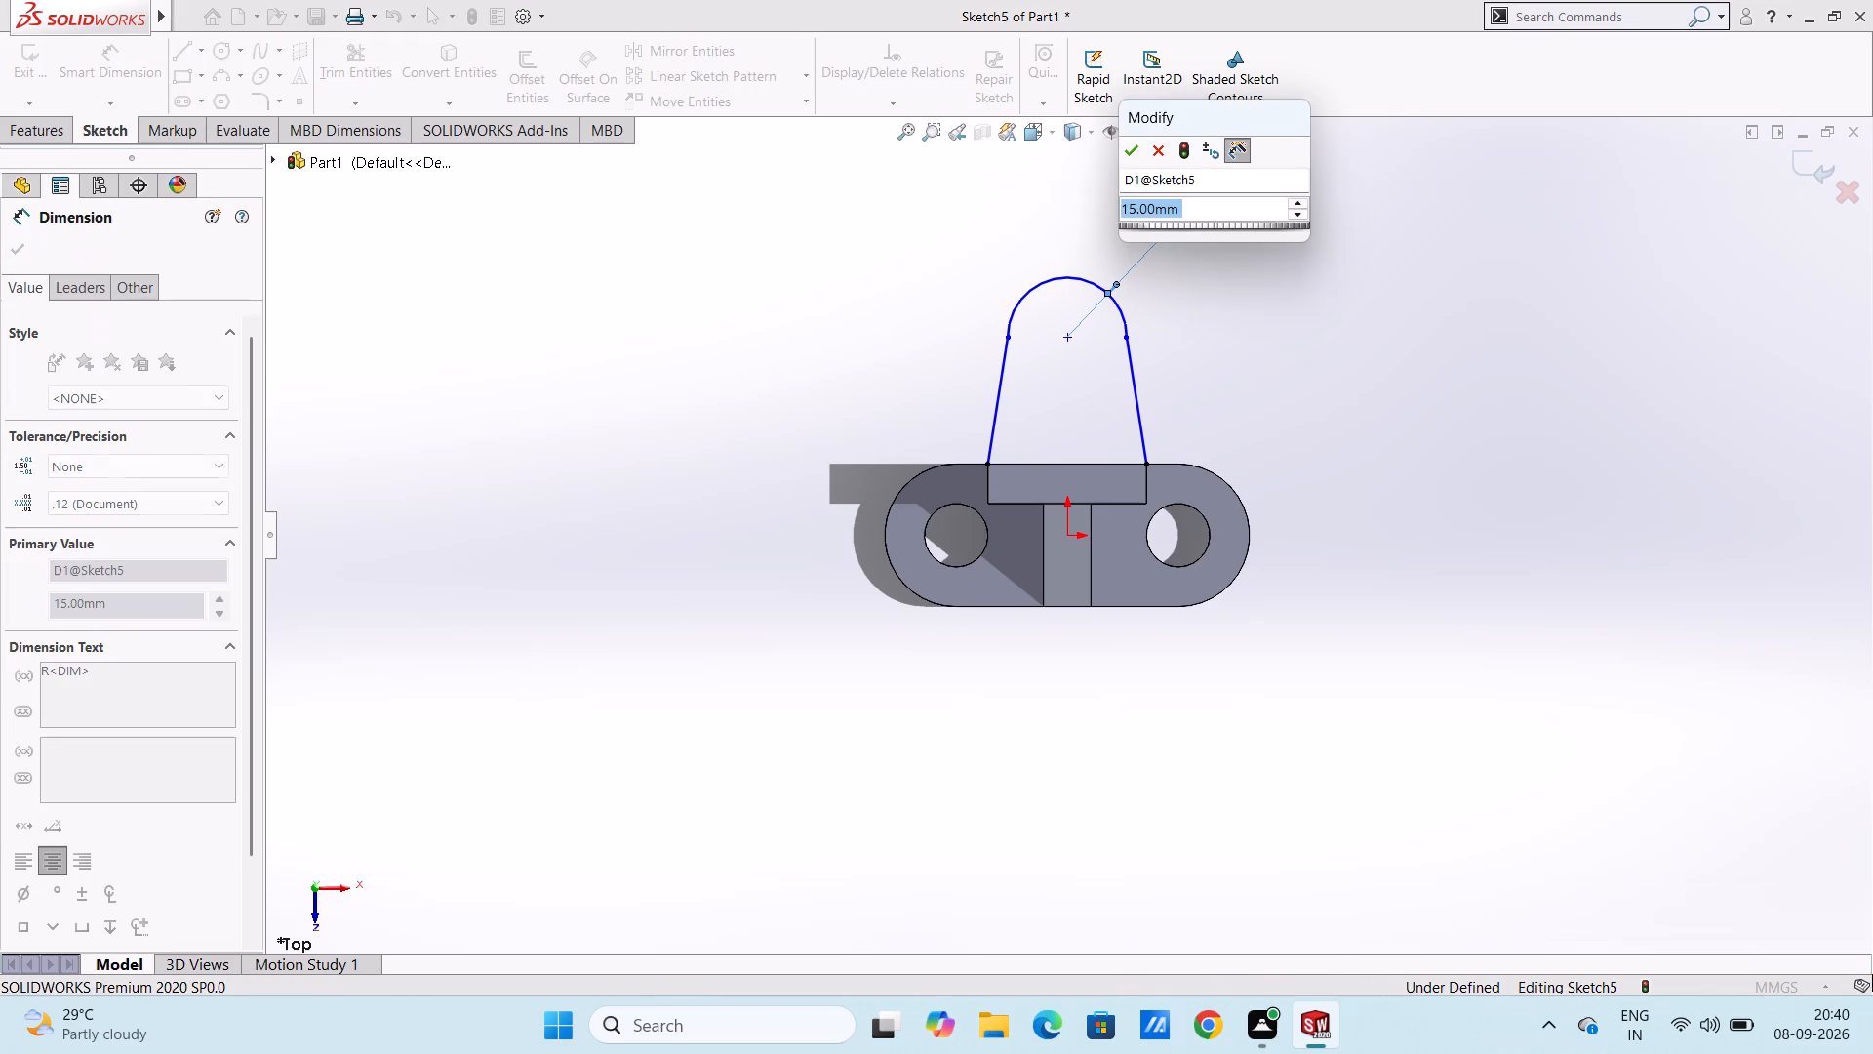
key("Return")
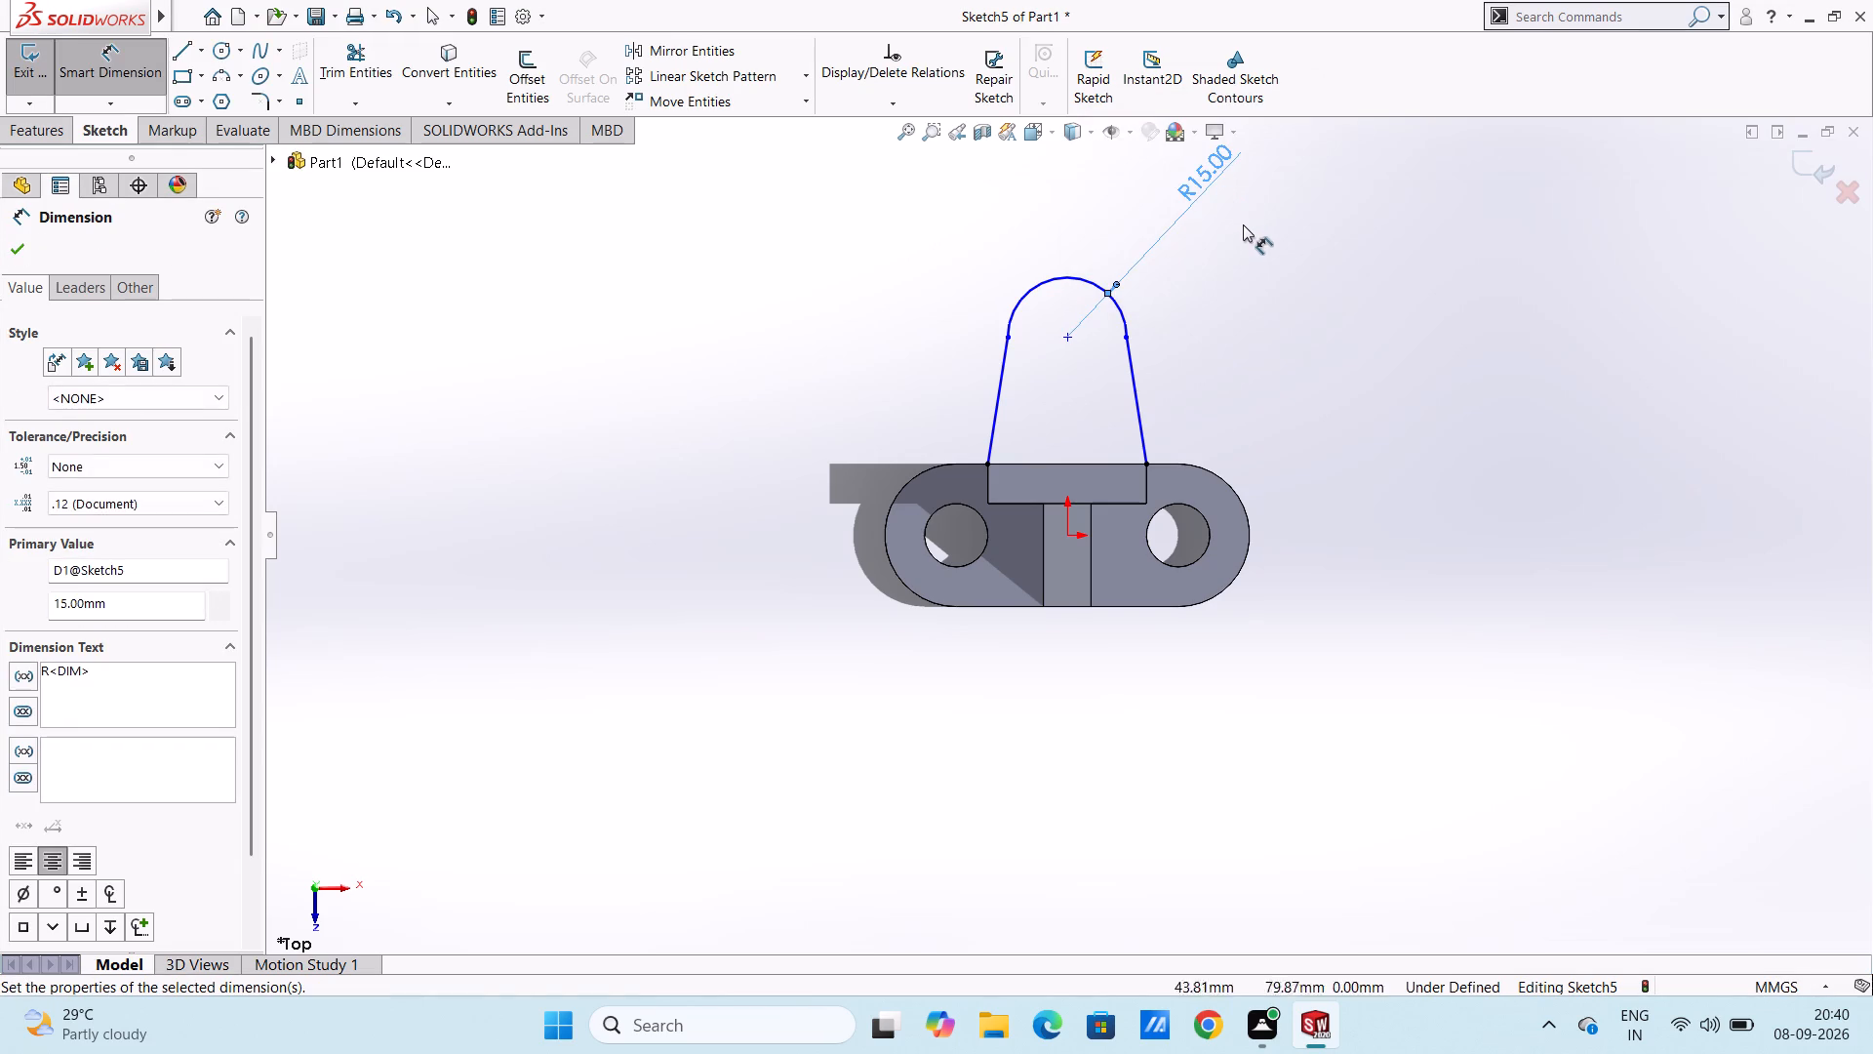
left_click(1244, 227)
key("Escape")
key("Escape")
key("Escape")
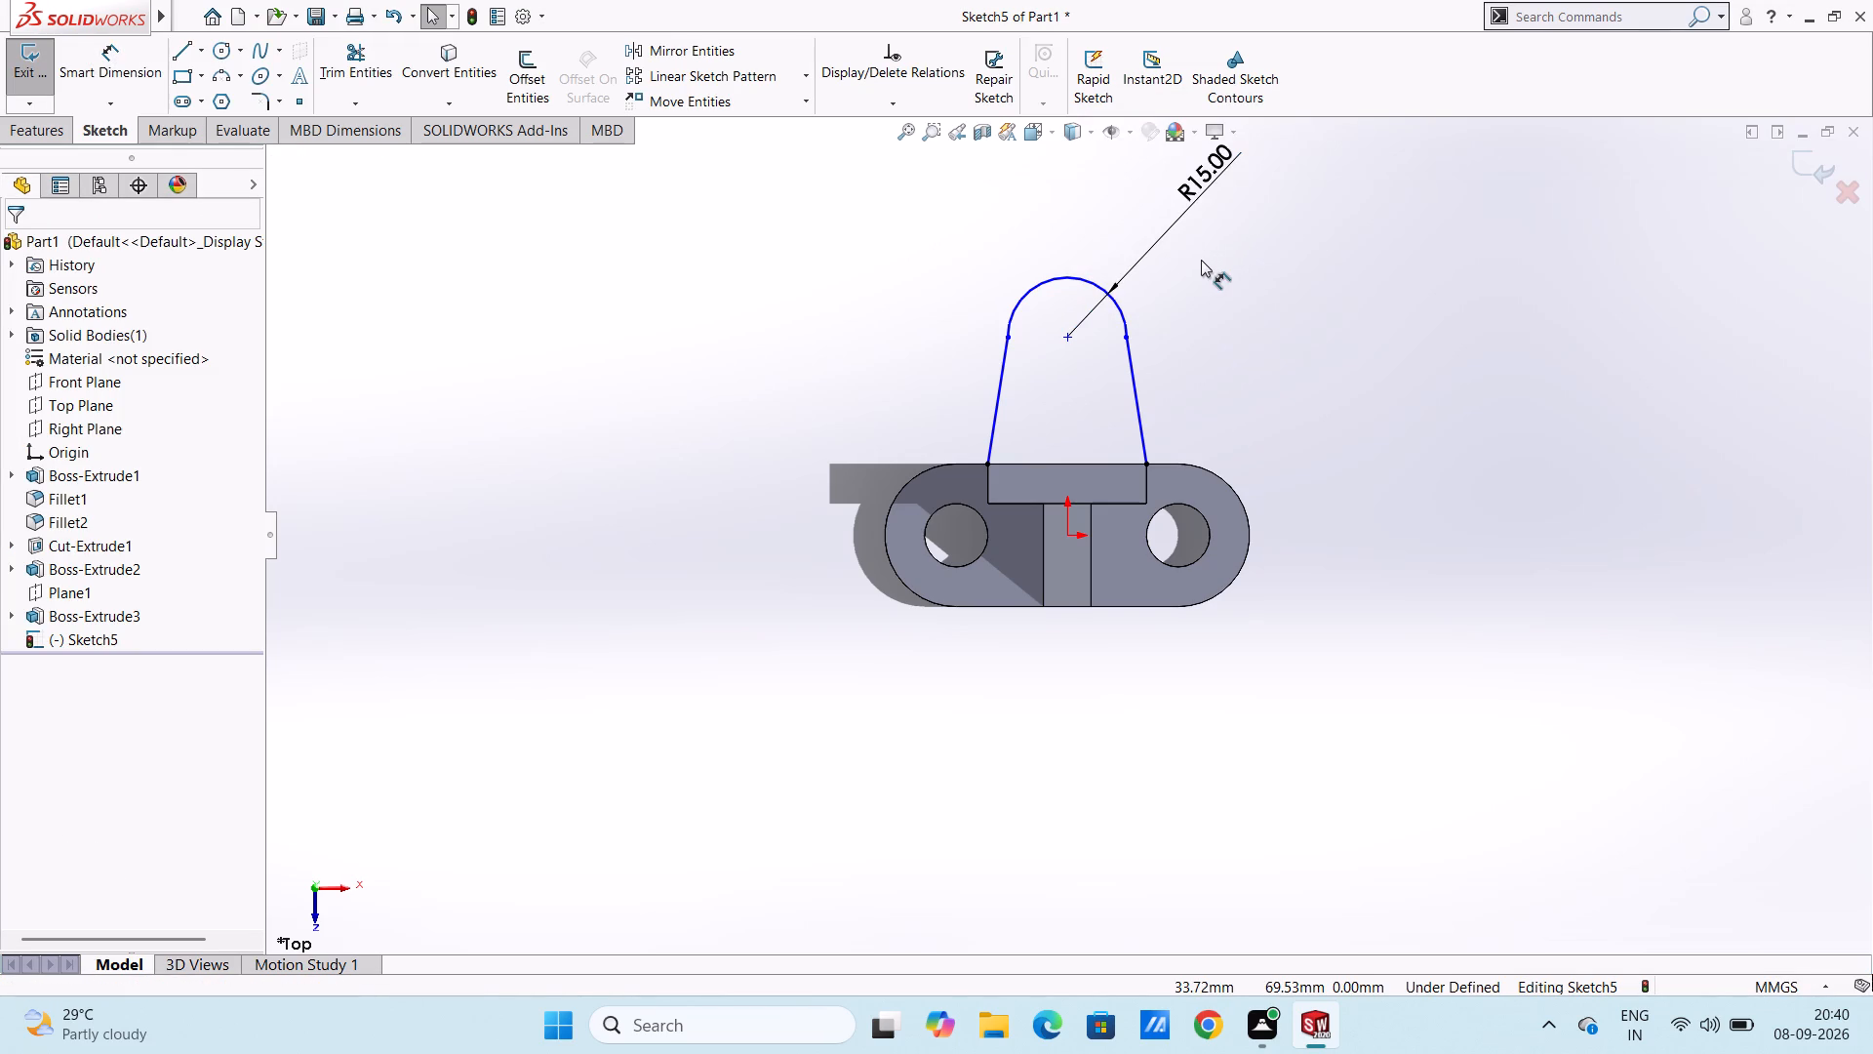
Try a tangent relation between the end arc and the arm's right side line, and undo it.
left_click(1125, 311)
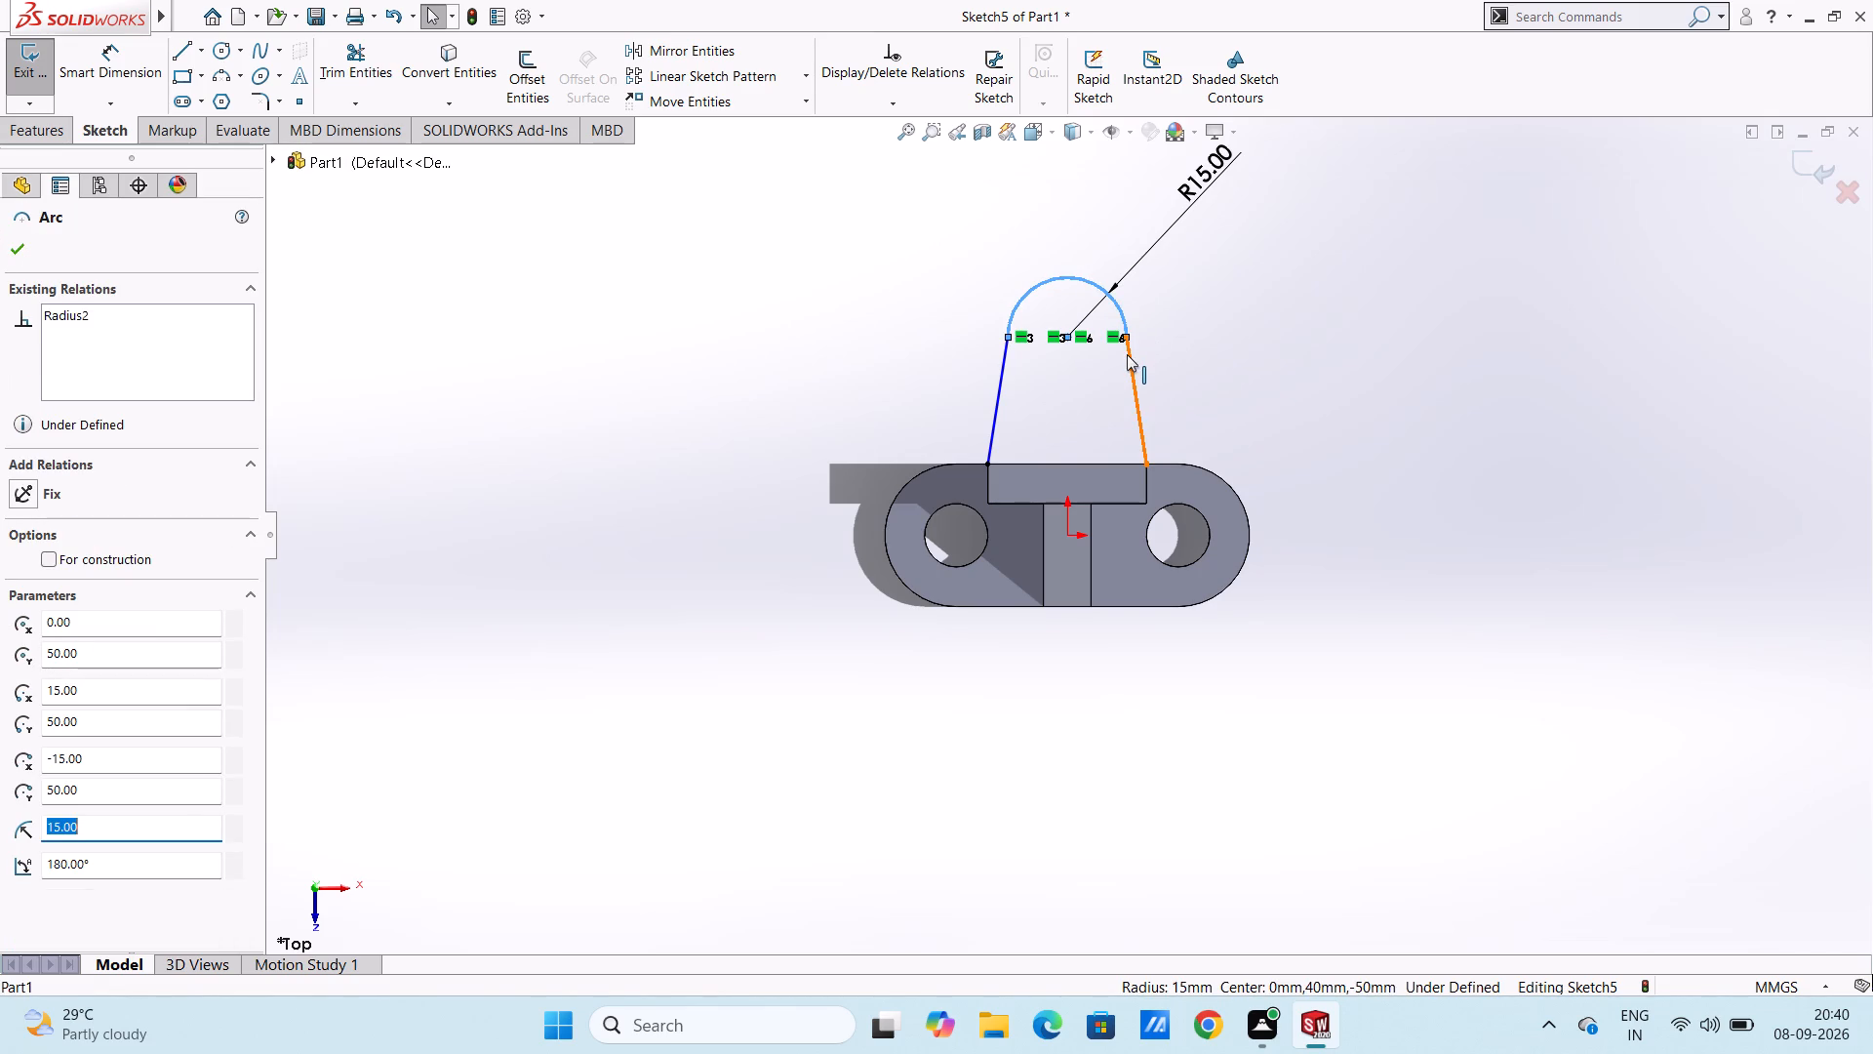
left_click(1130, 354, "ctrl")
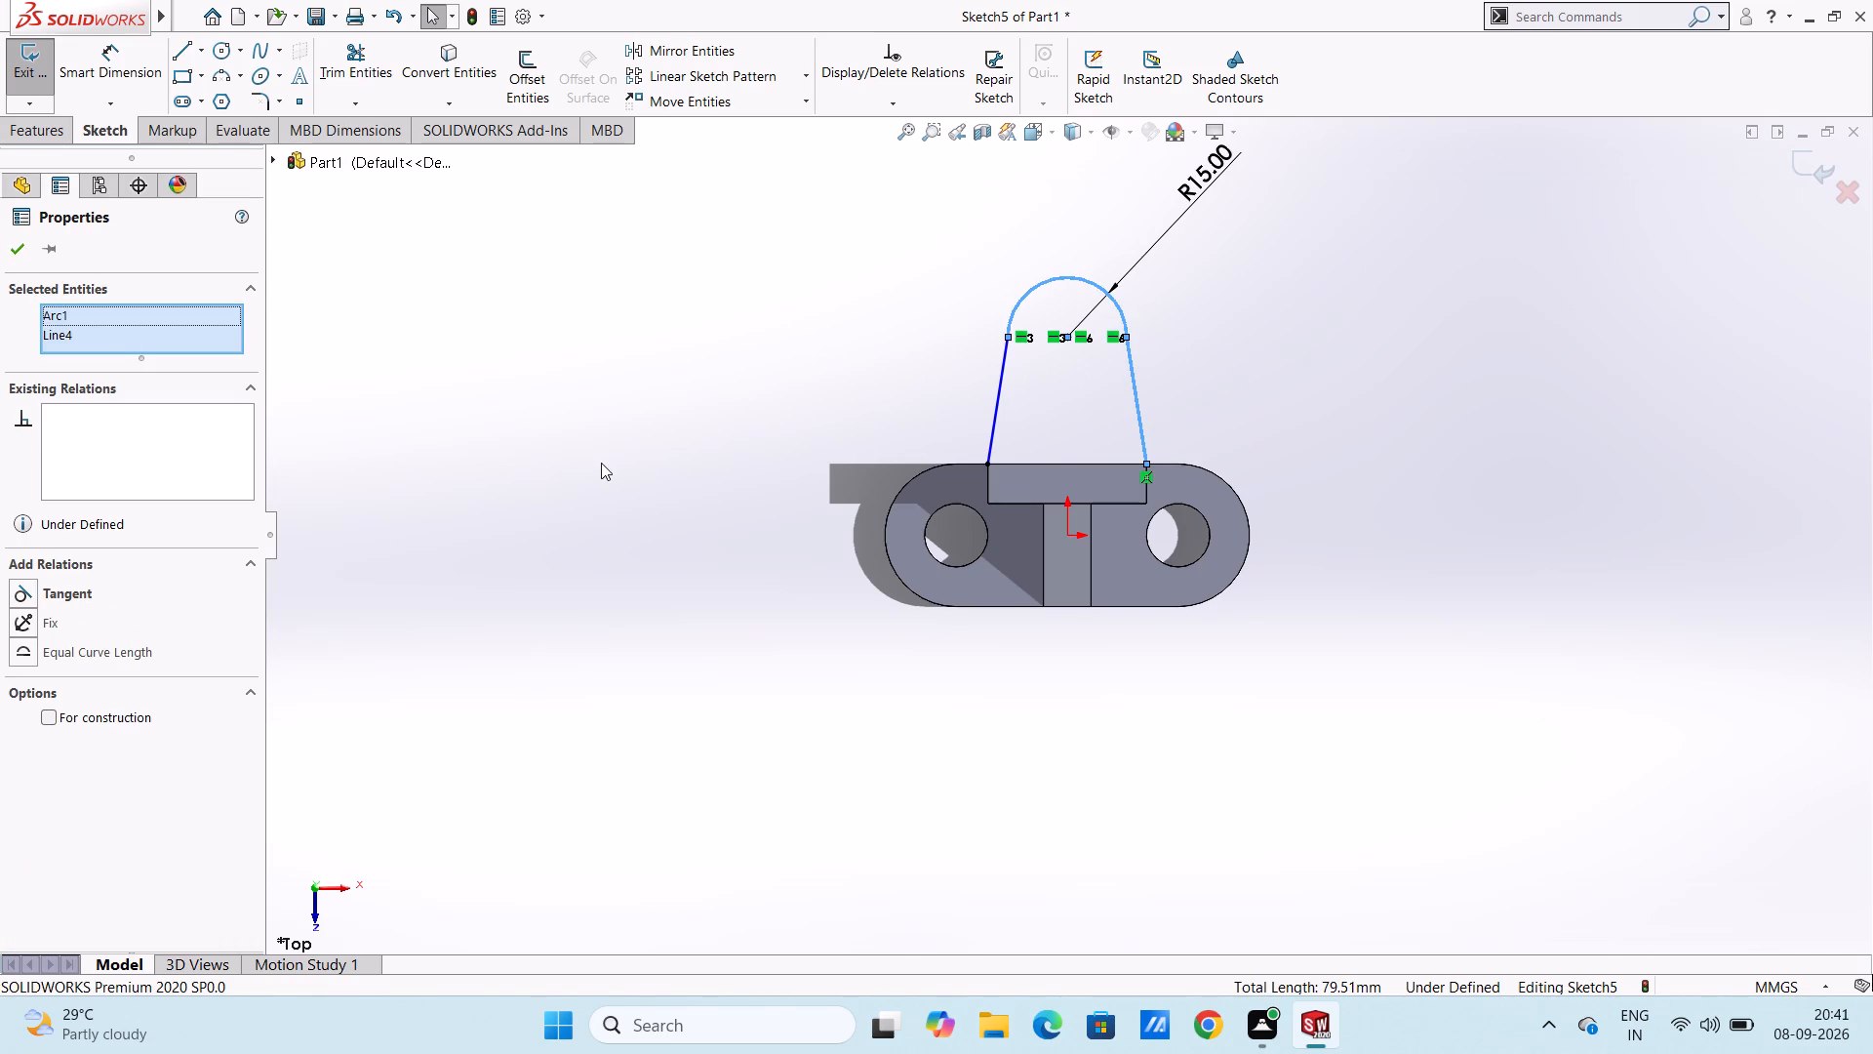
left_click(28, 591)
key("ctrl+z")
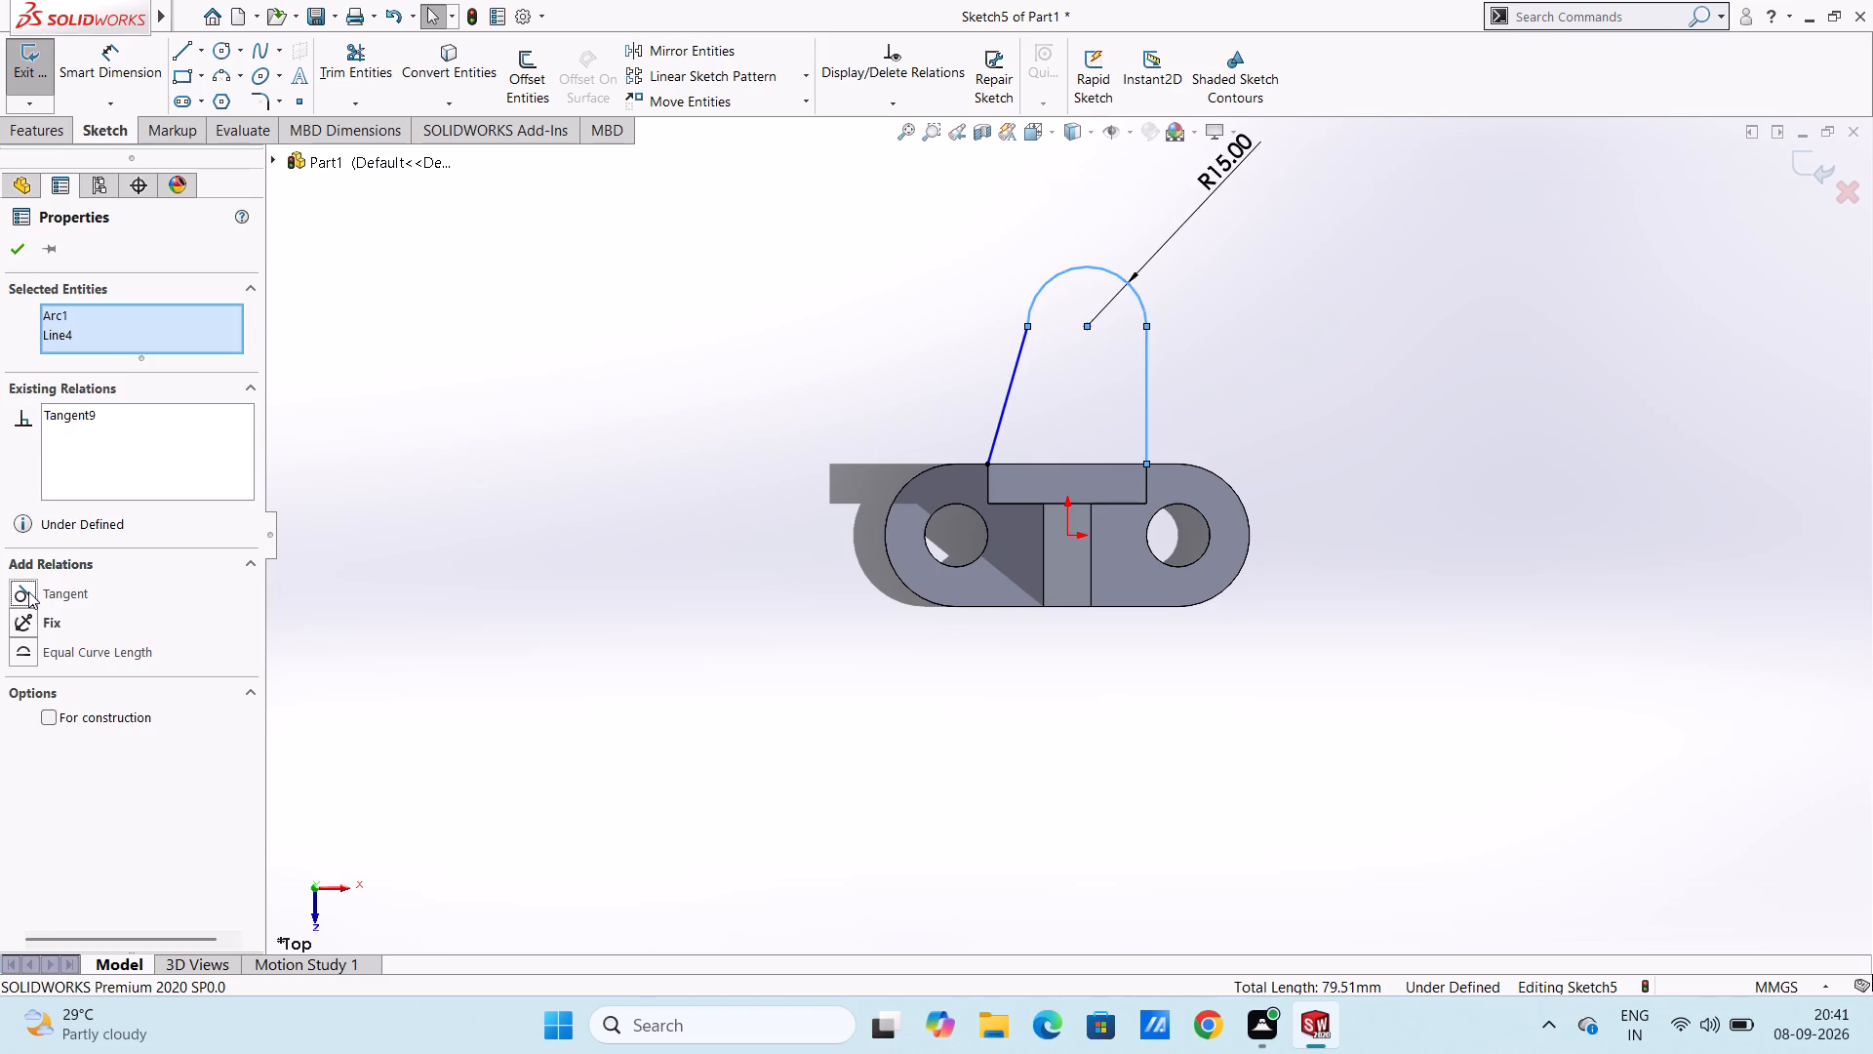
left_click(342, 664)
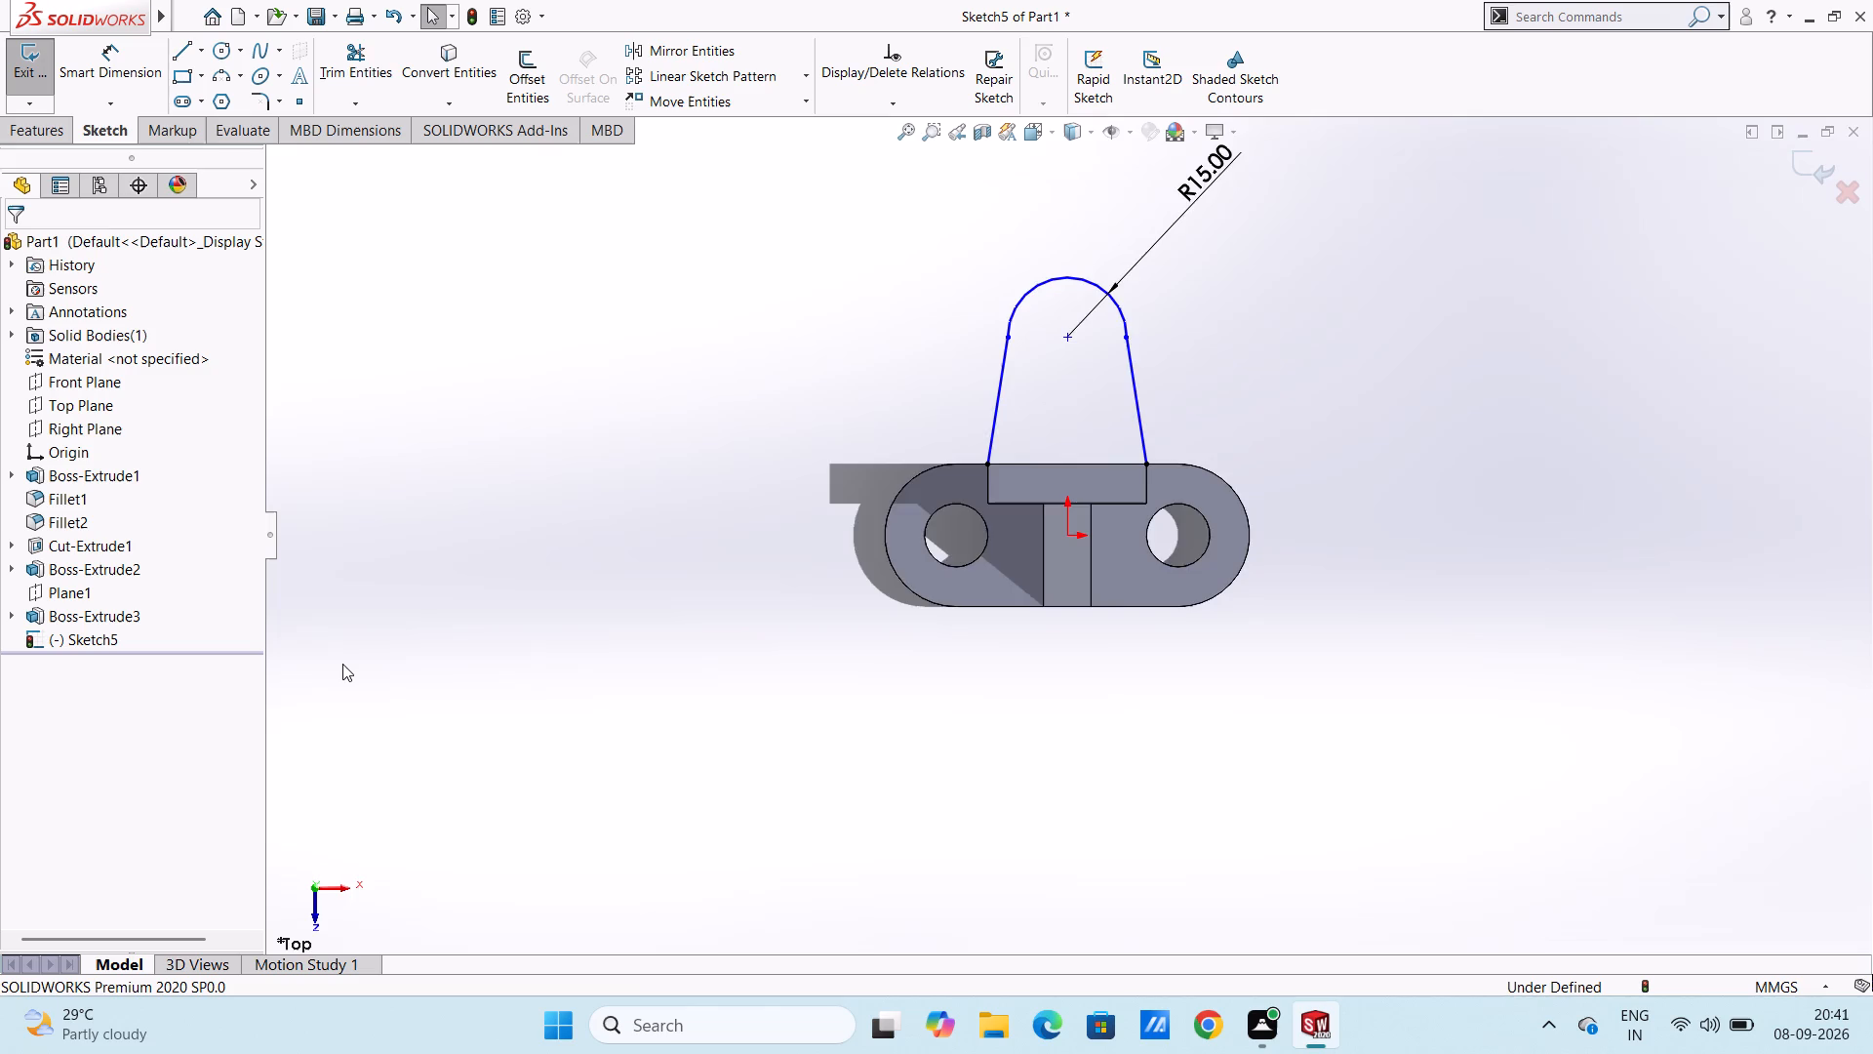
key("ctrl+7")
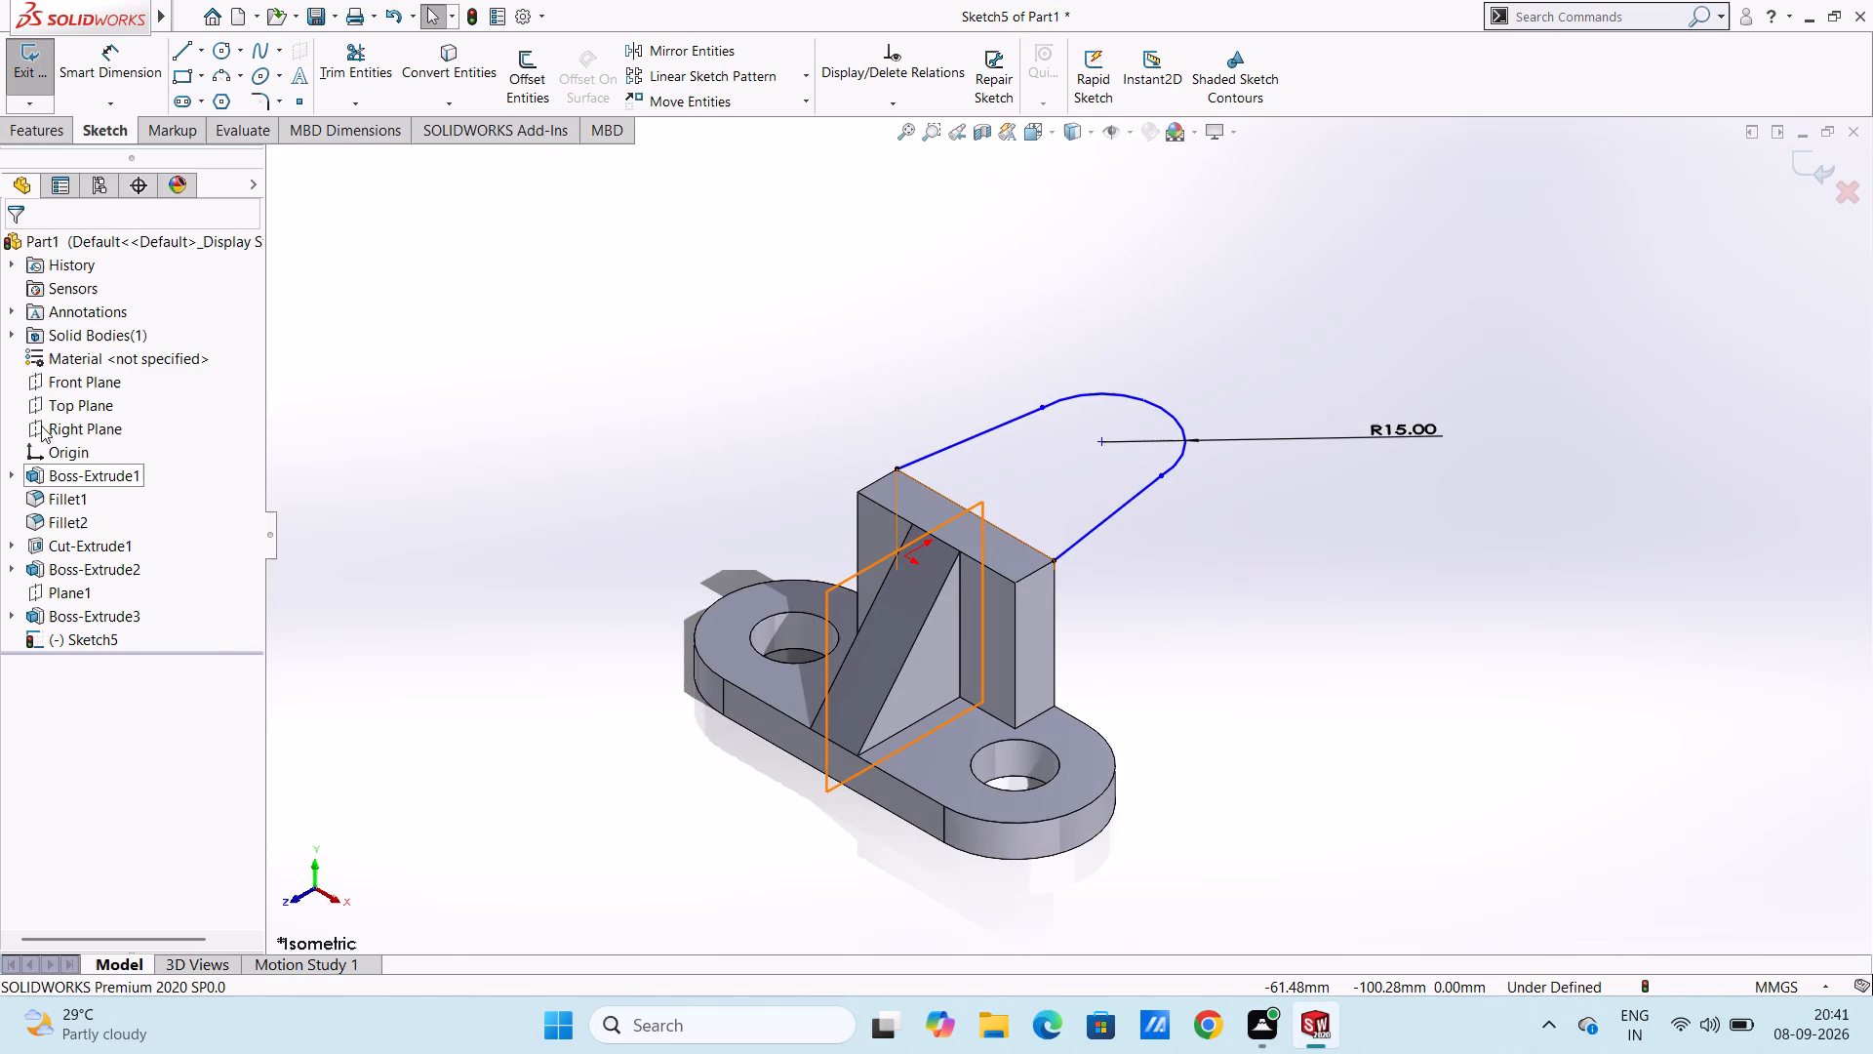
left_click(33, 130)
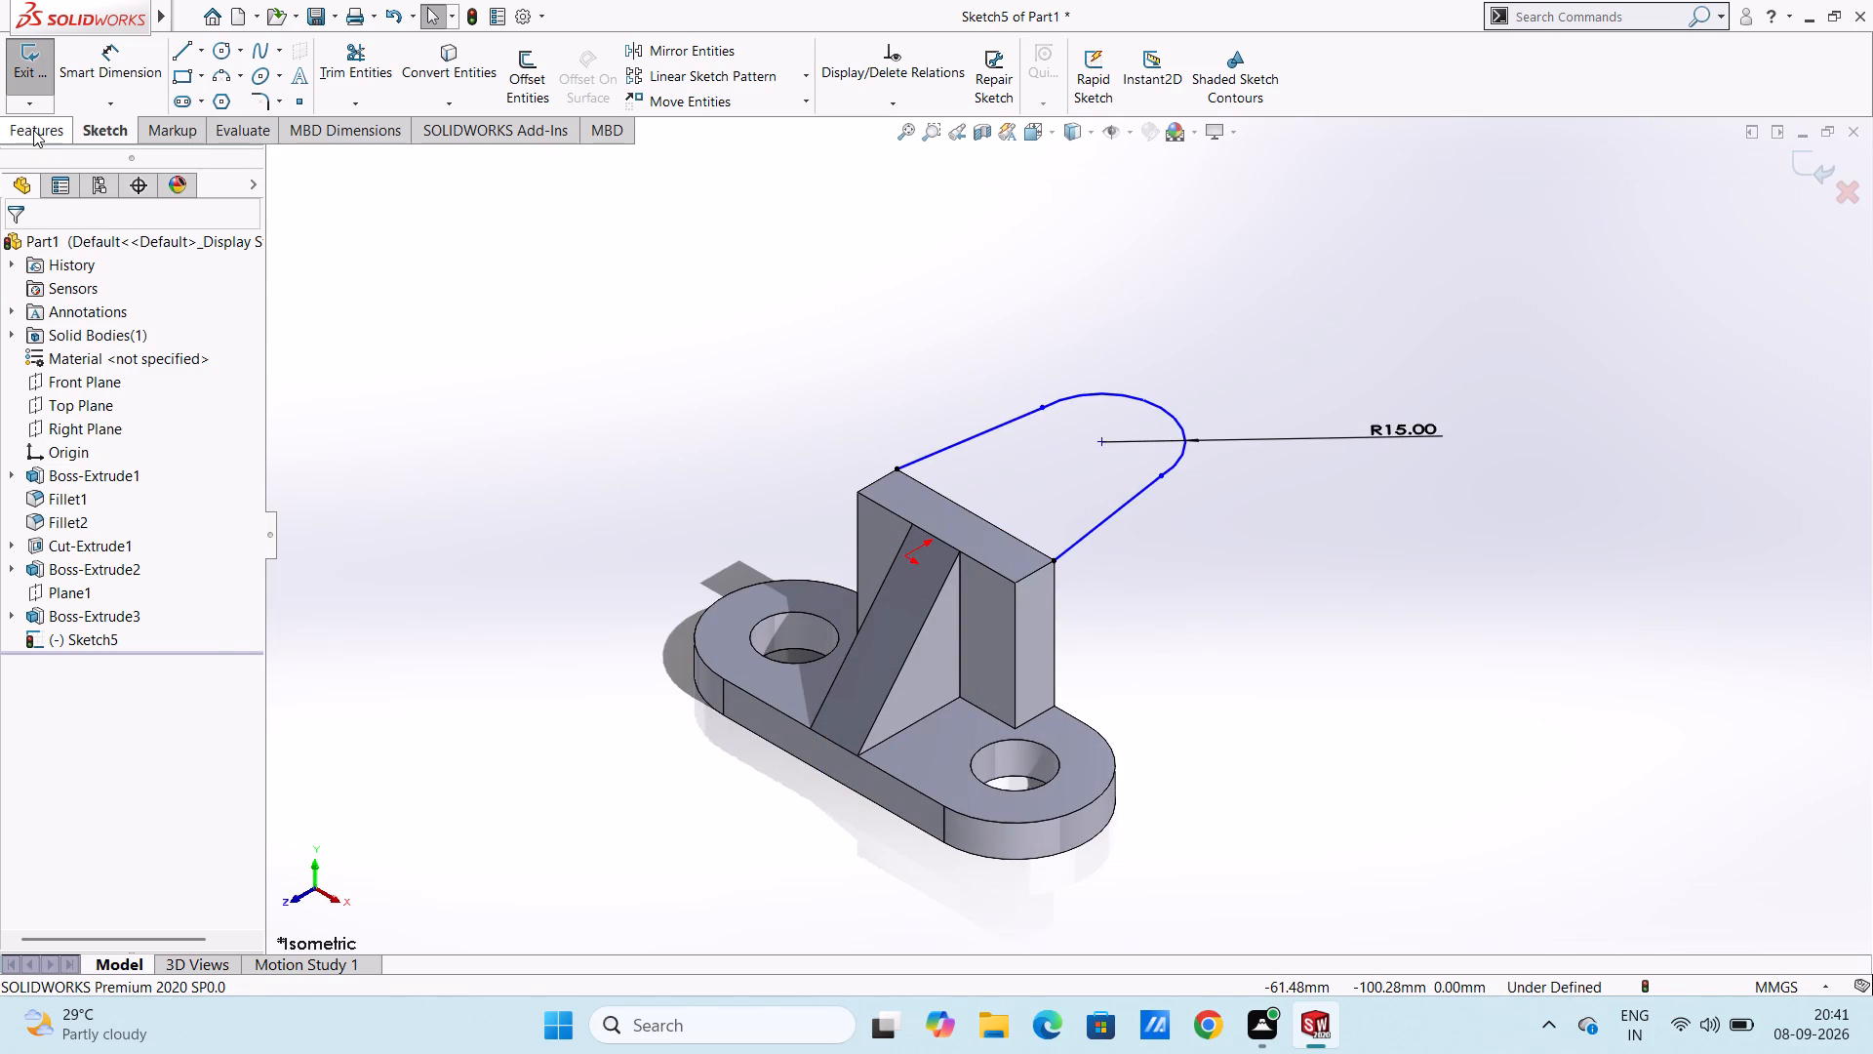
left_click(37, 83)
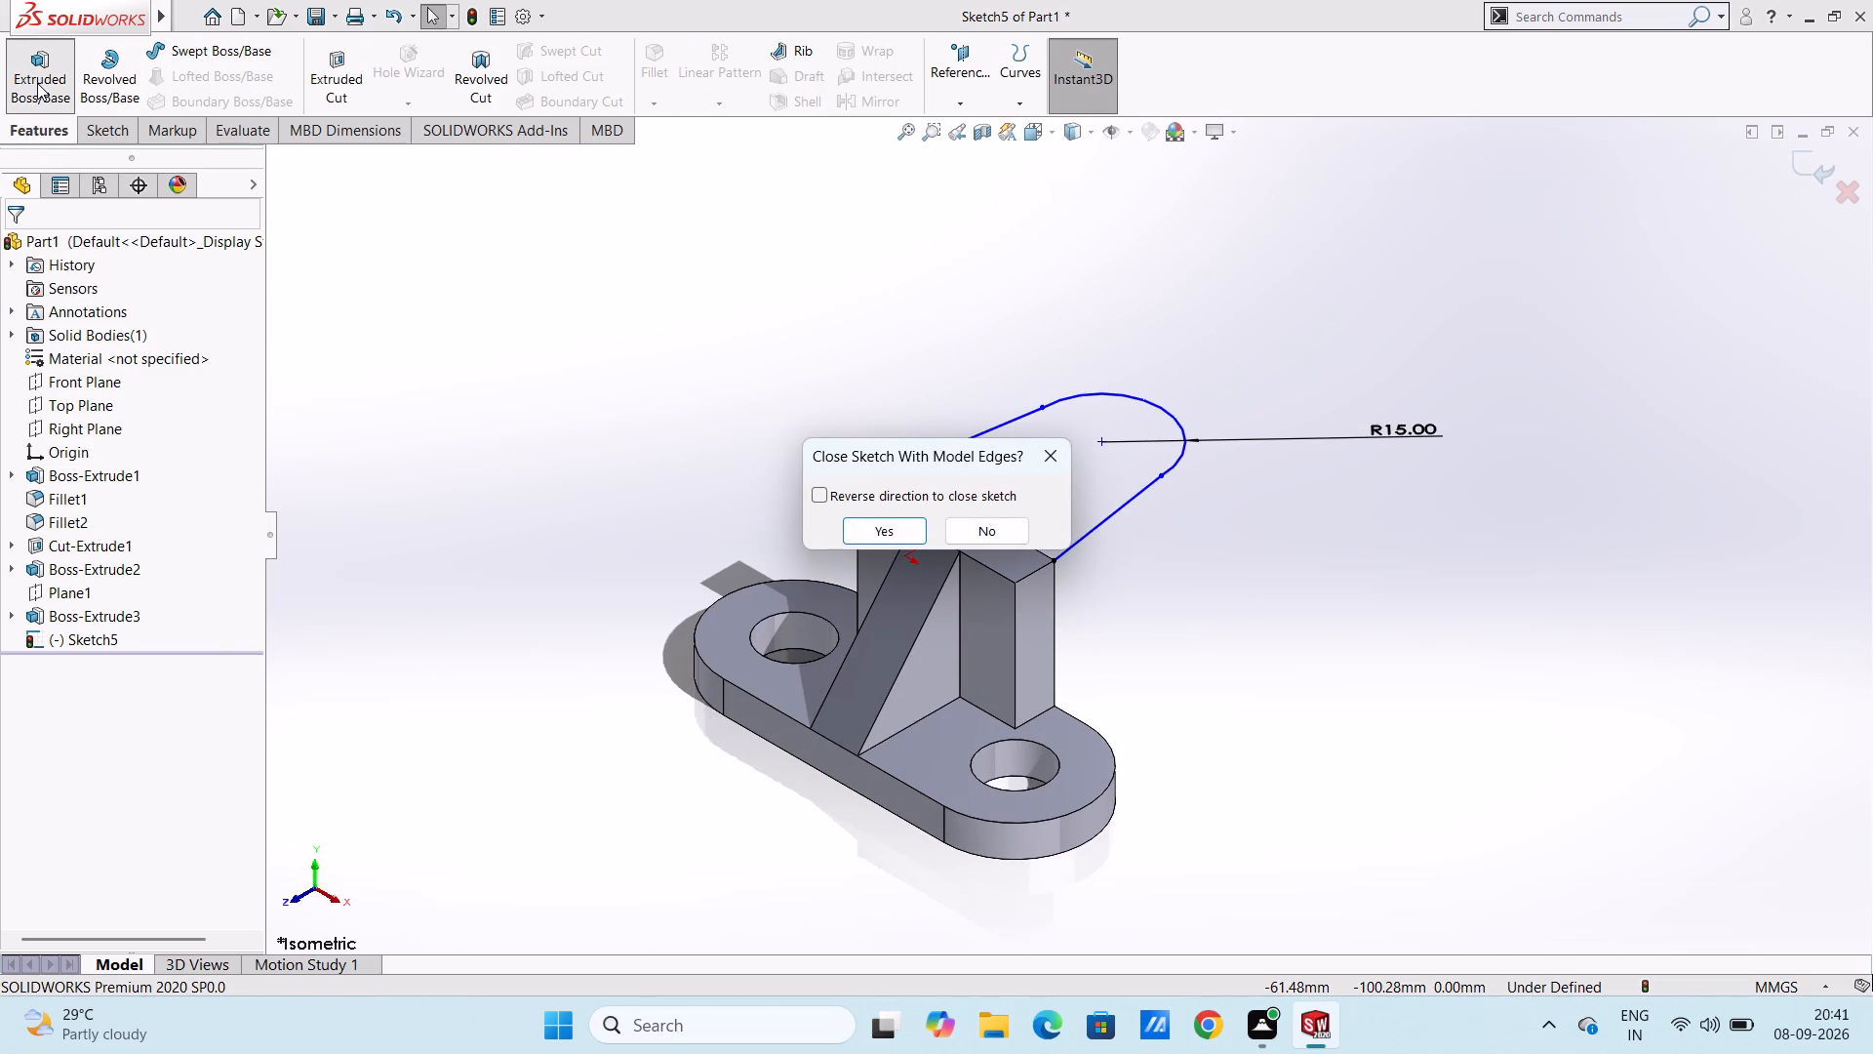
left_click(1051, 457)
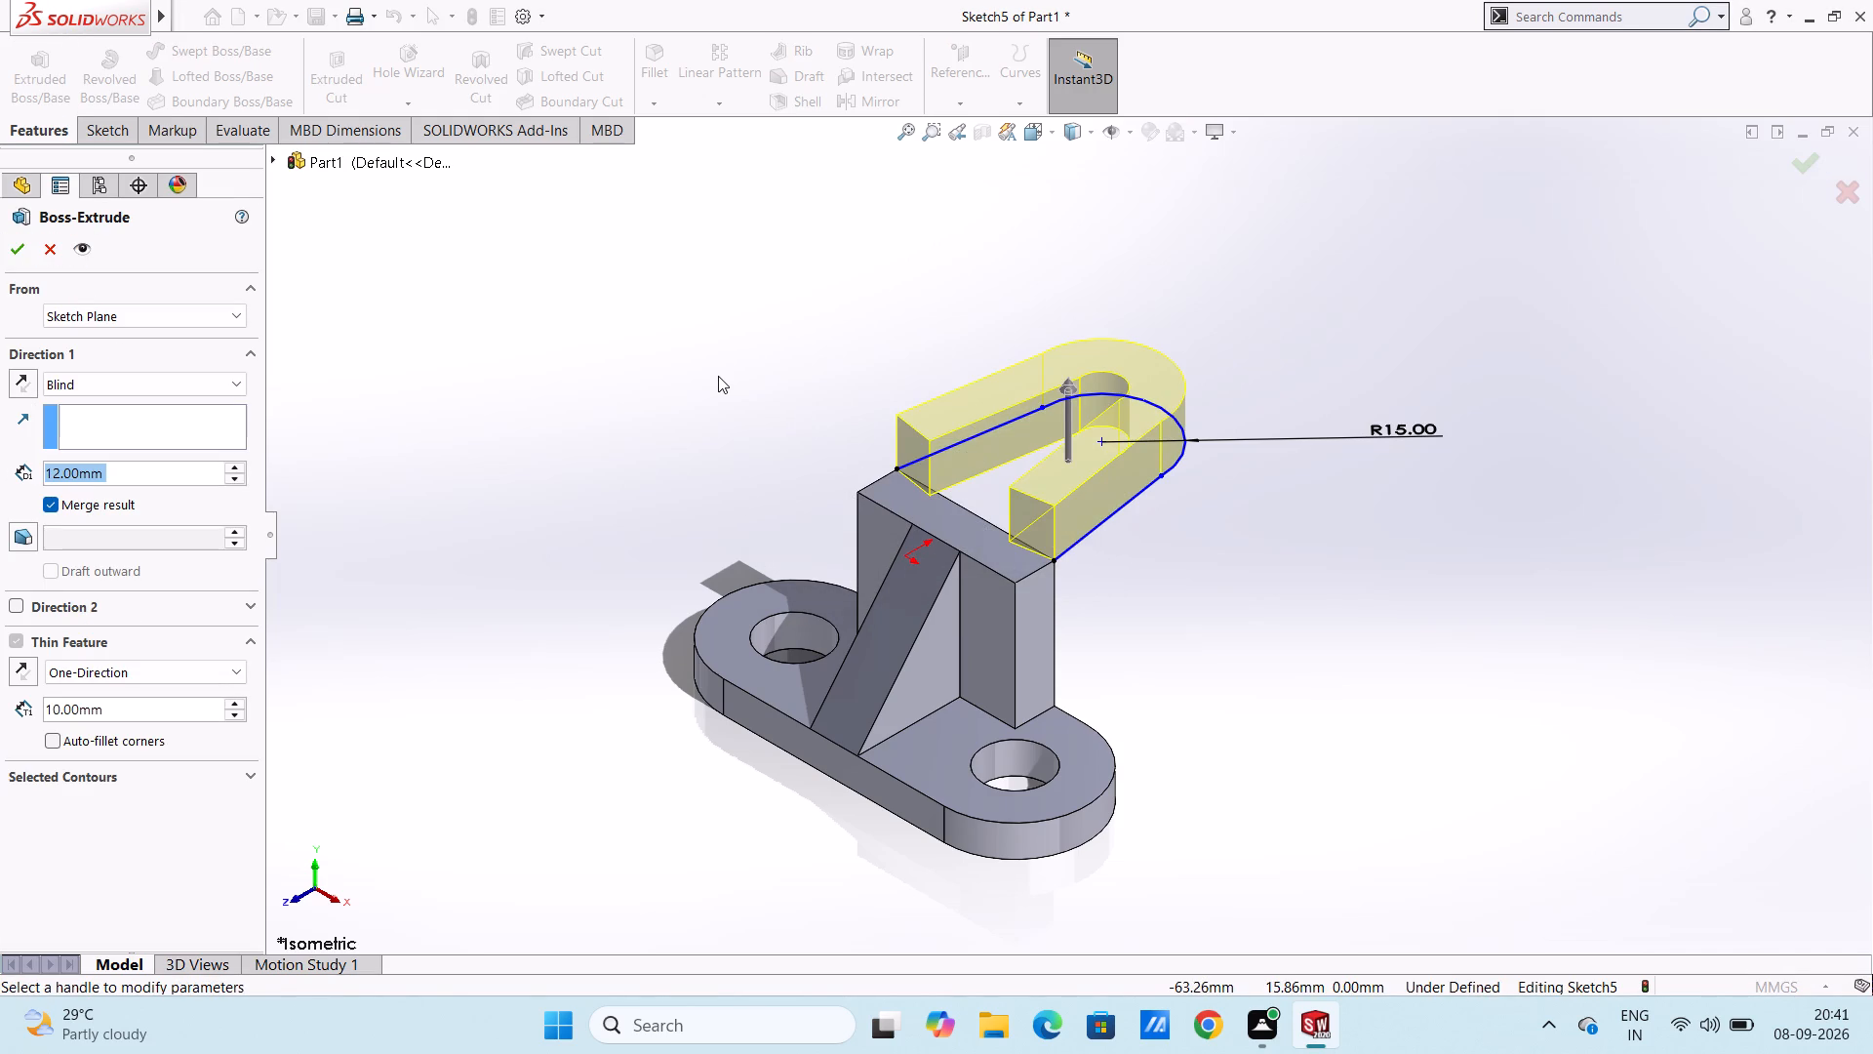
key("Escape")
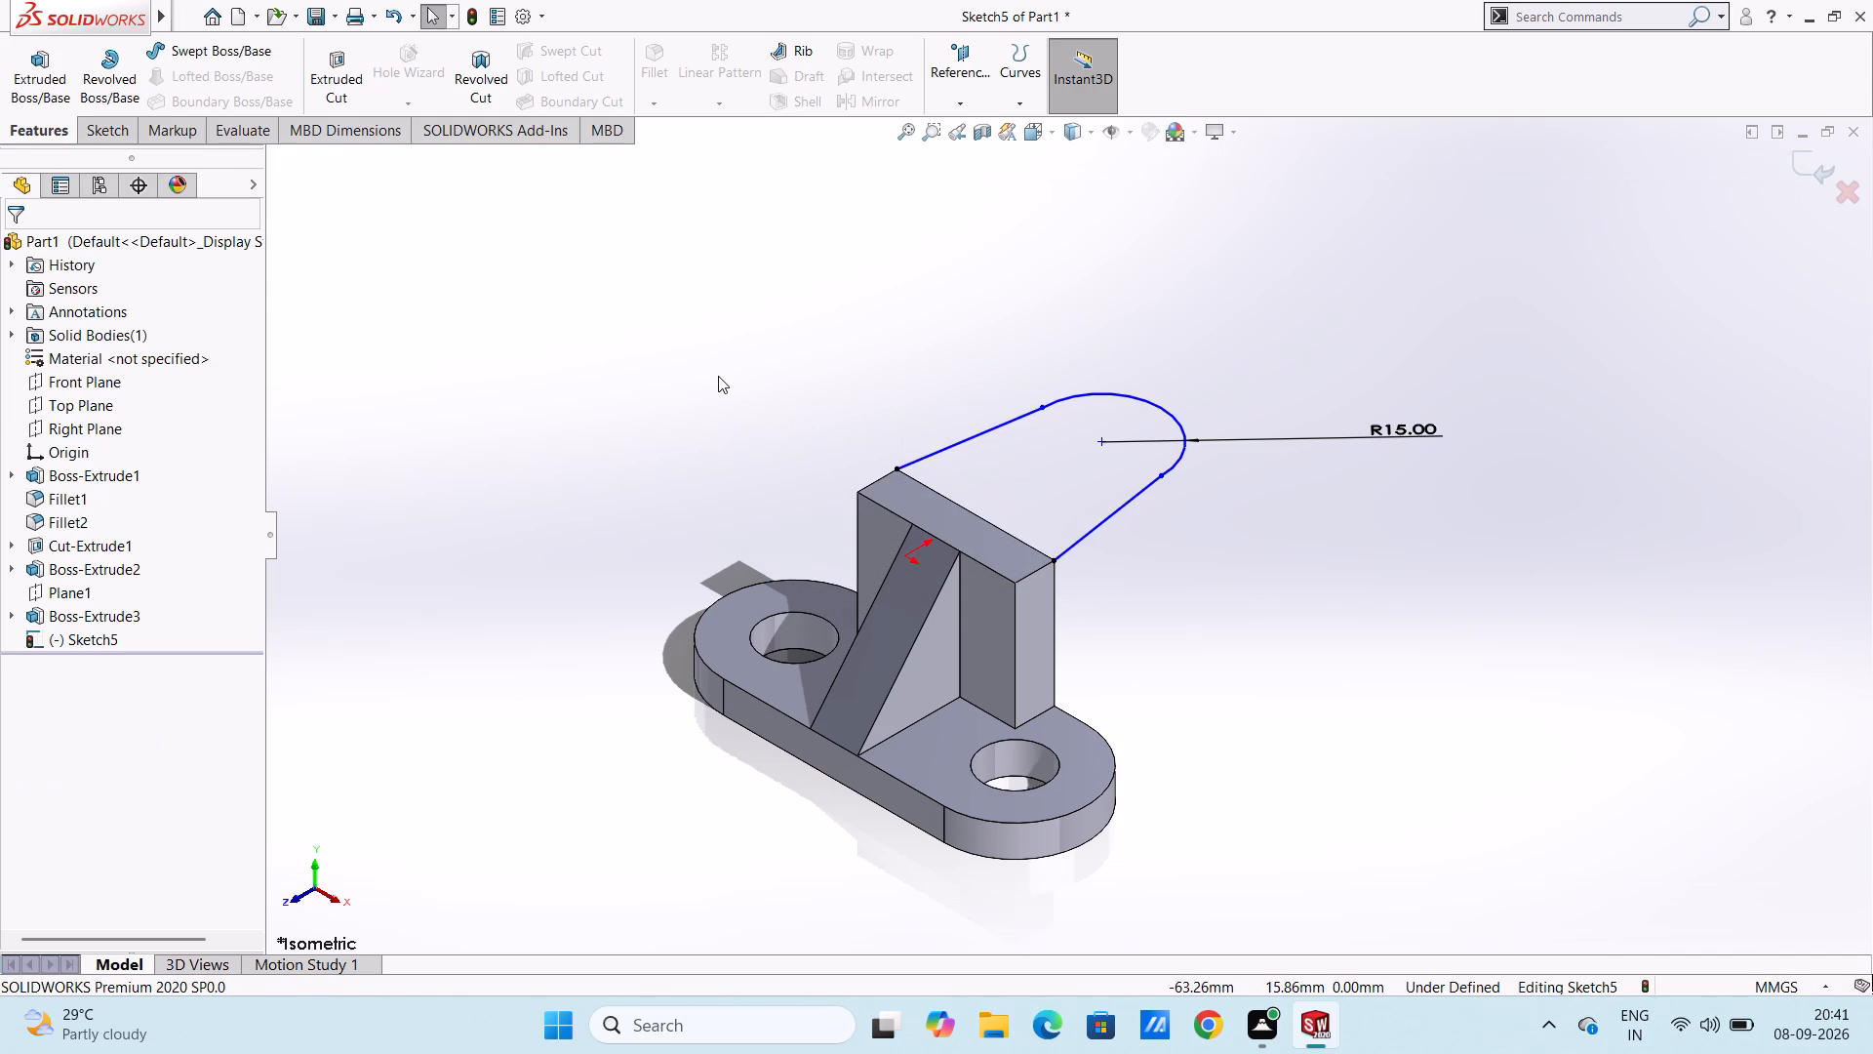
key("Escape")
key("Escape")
Close the arm profile with a 40 mm line along the back edge of the upright's top face.
key("l")
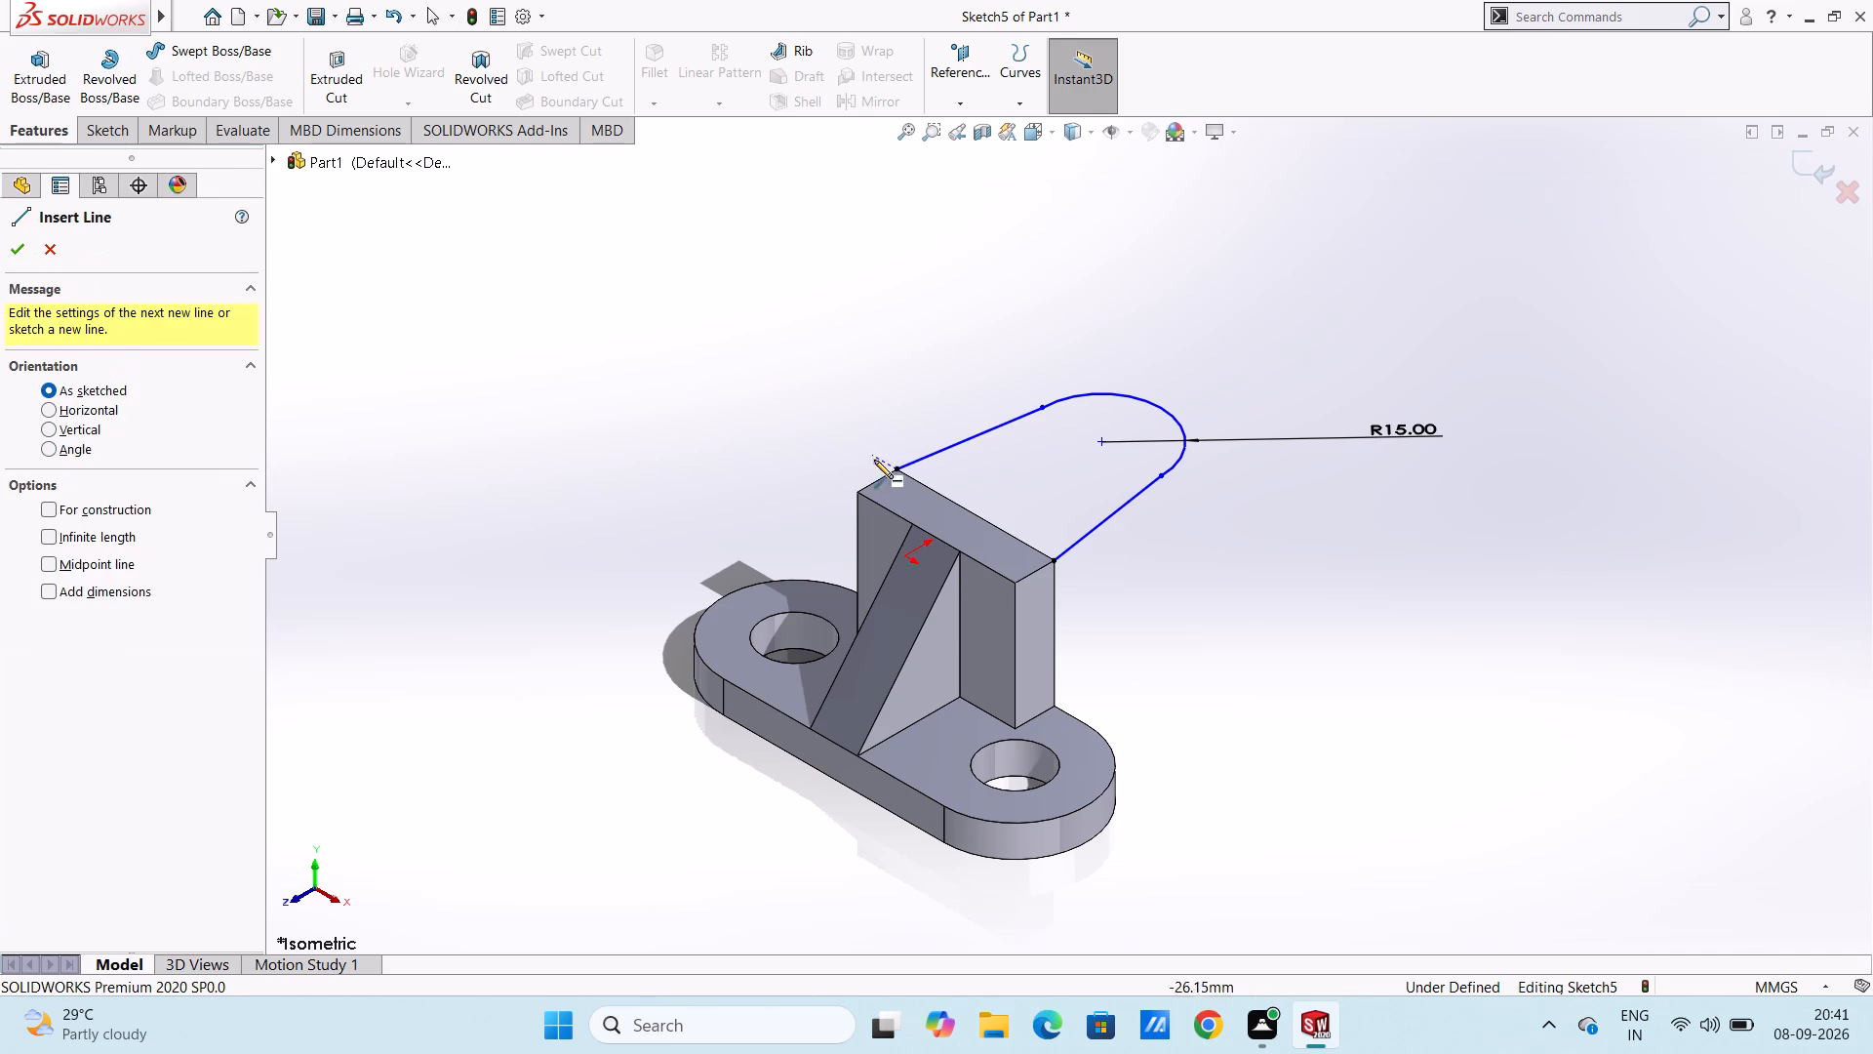
left_click(897, 471)
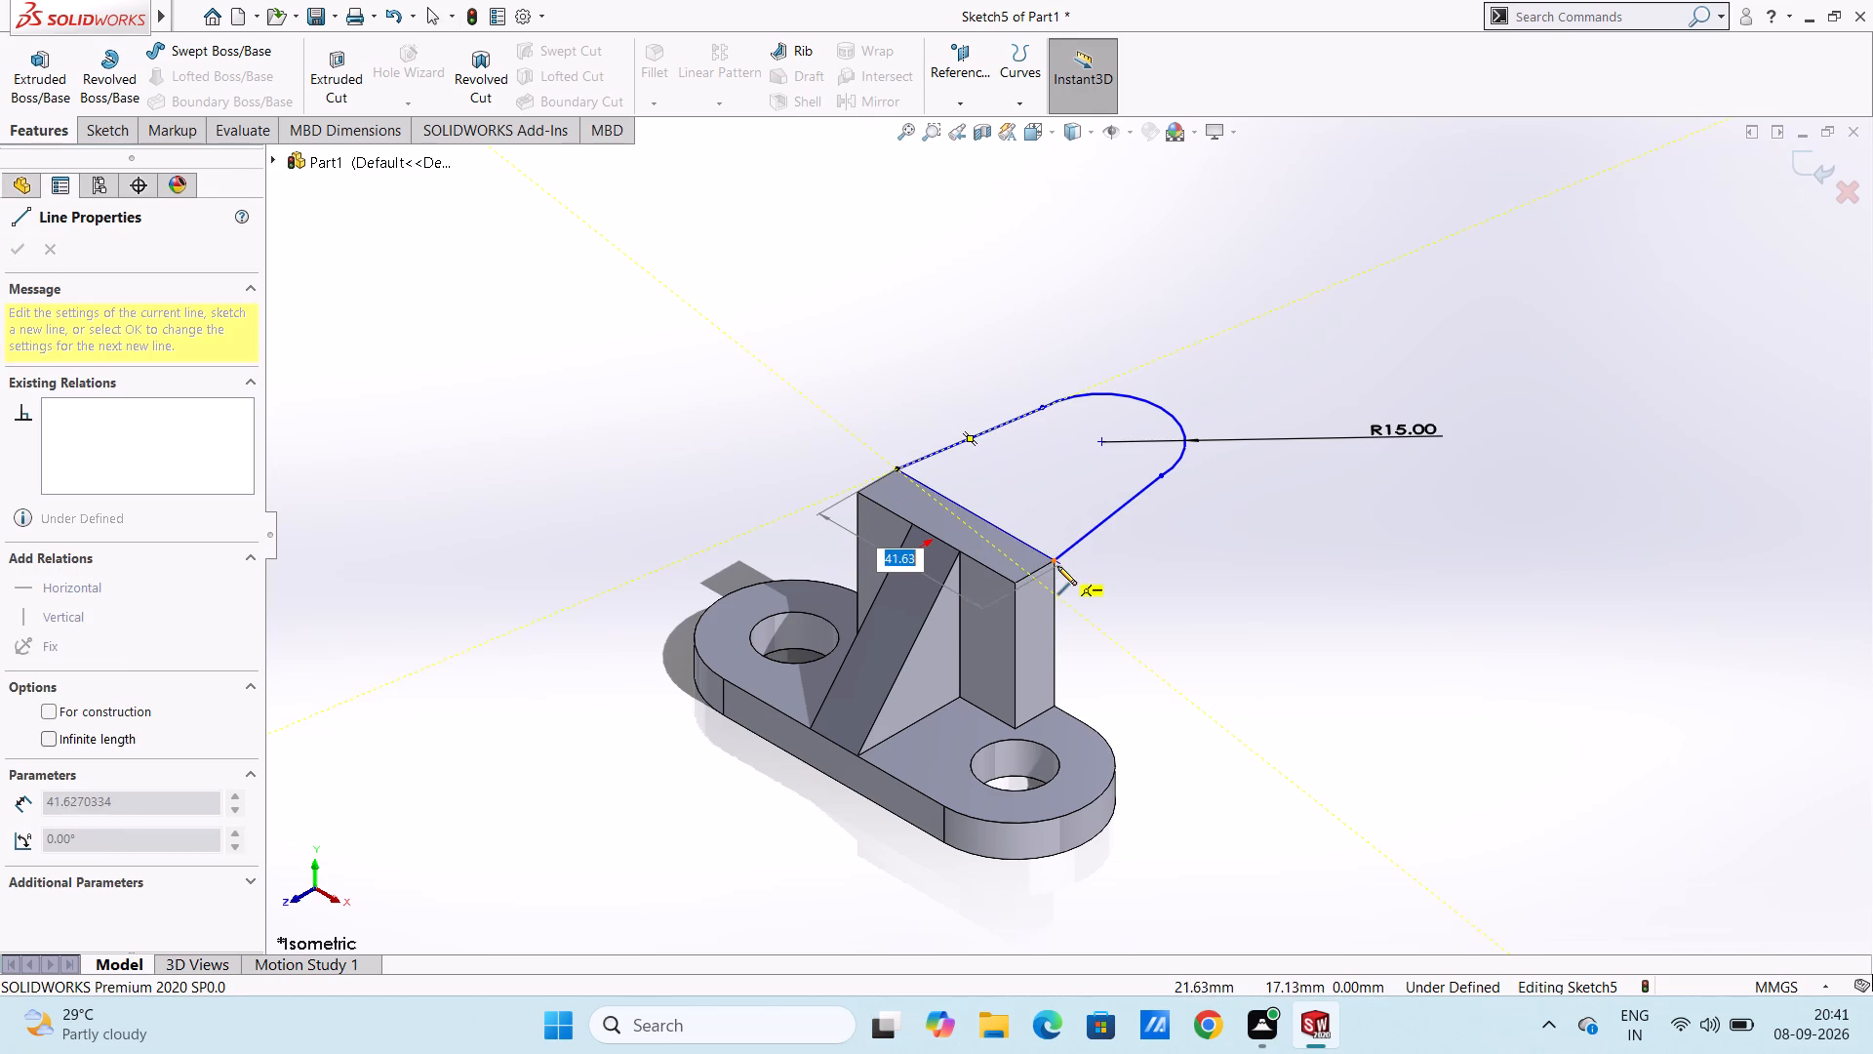
left_click(1056, 560)
key("Escape")
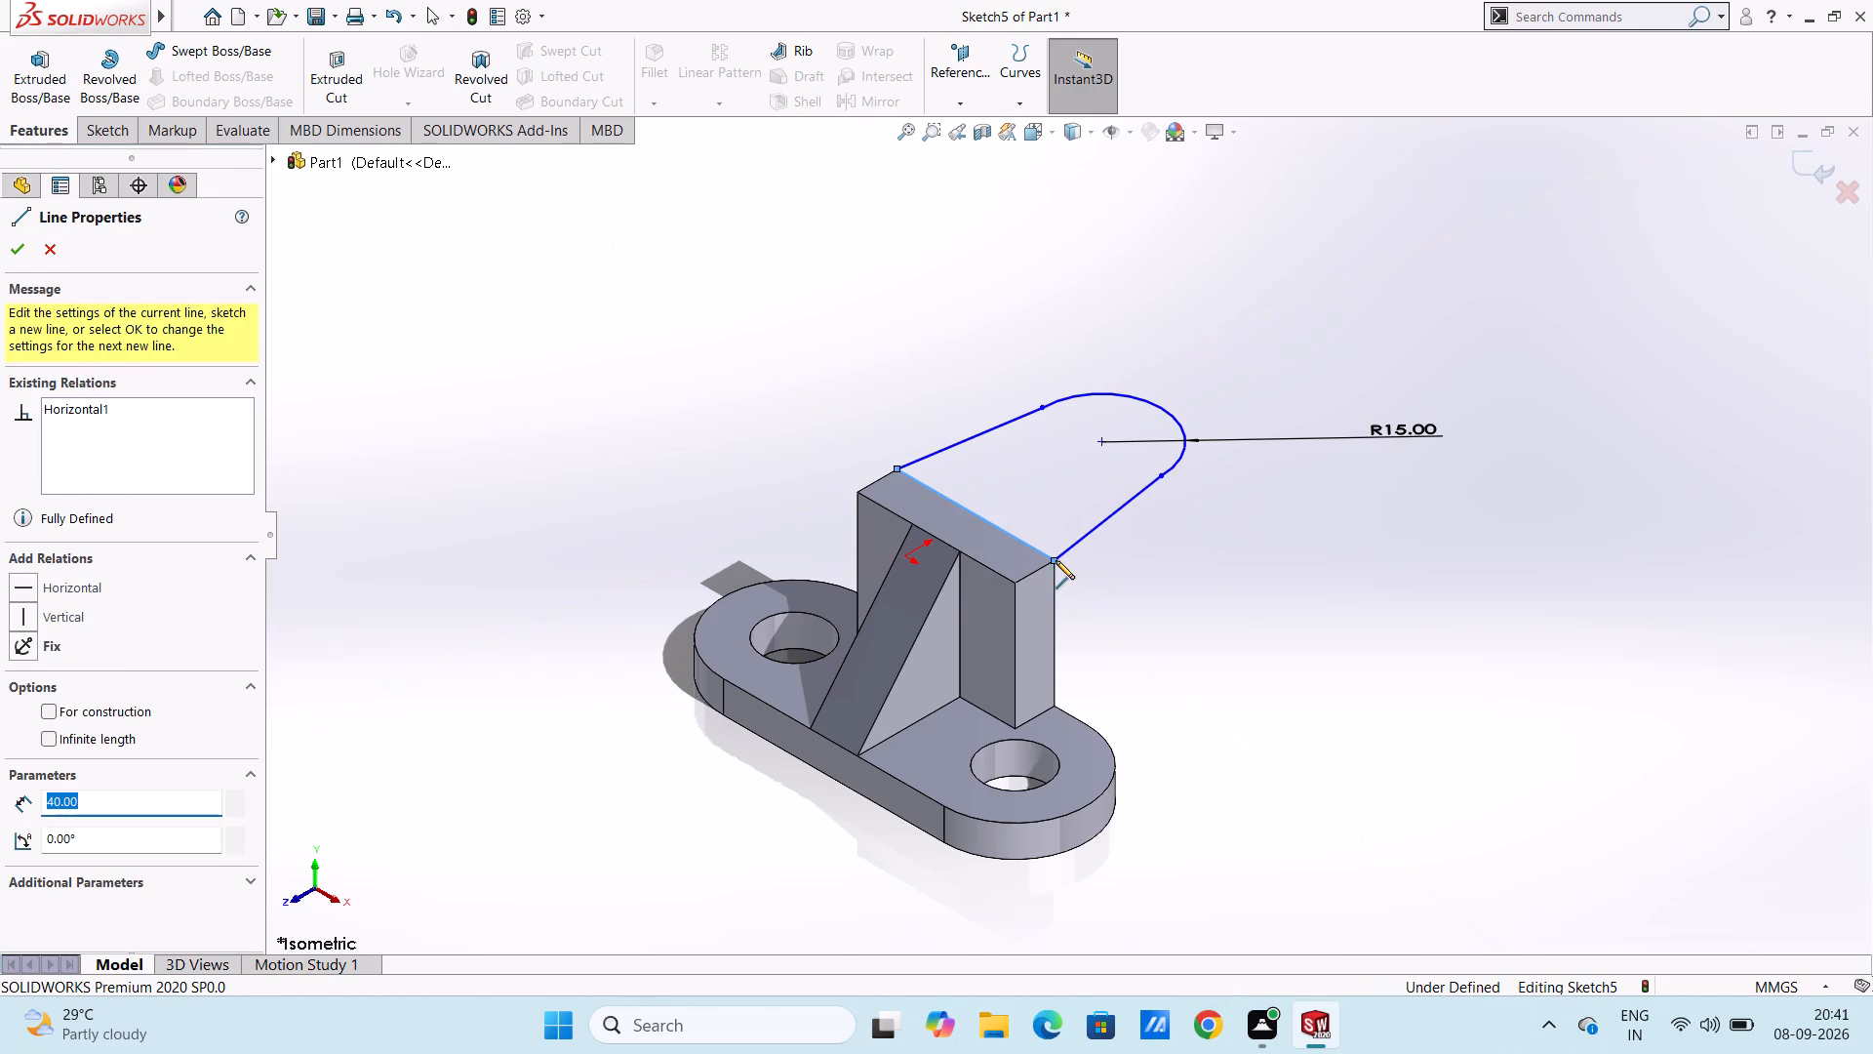
key("Escape")
key("Escape")
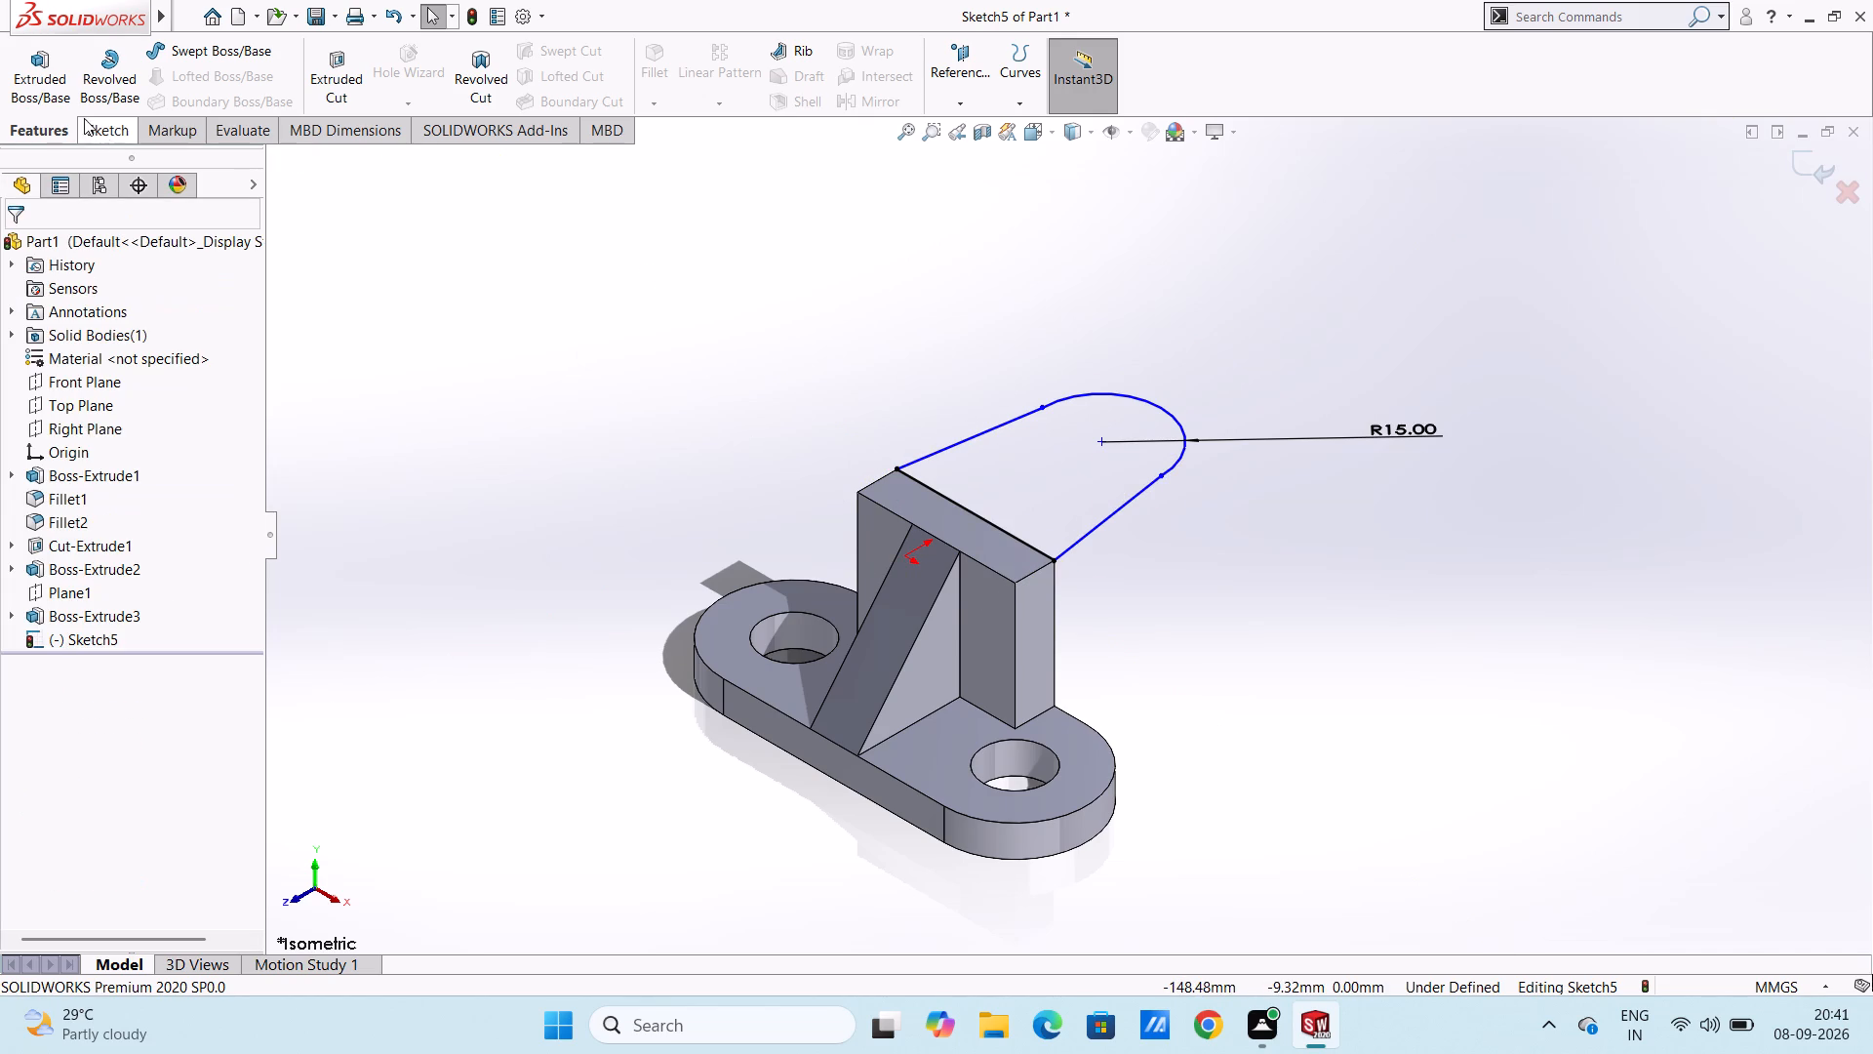
Extrude the arm profile 10 mm downward from the upright's top face, merged with the body.
left_click(34, 65)
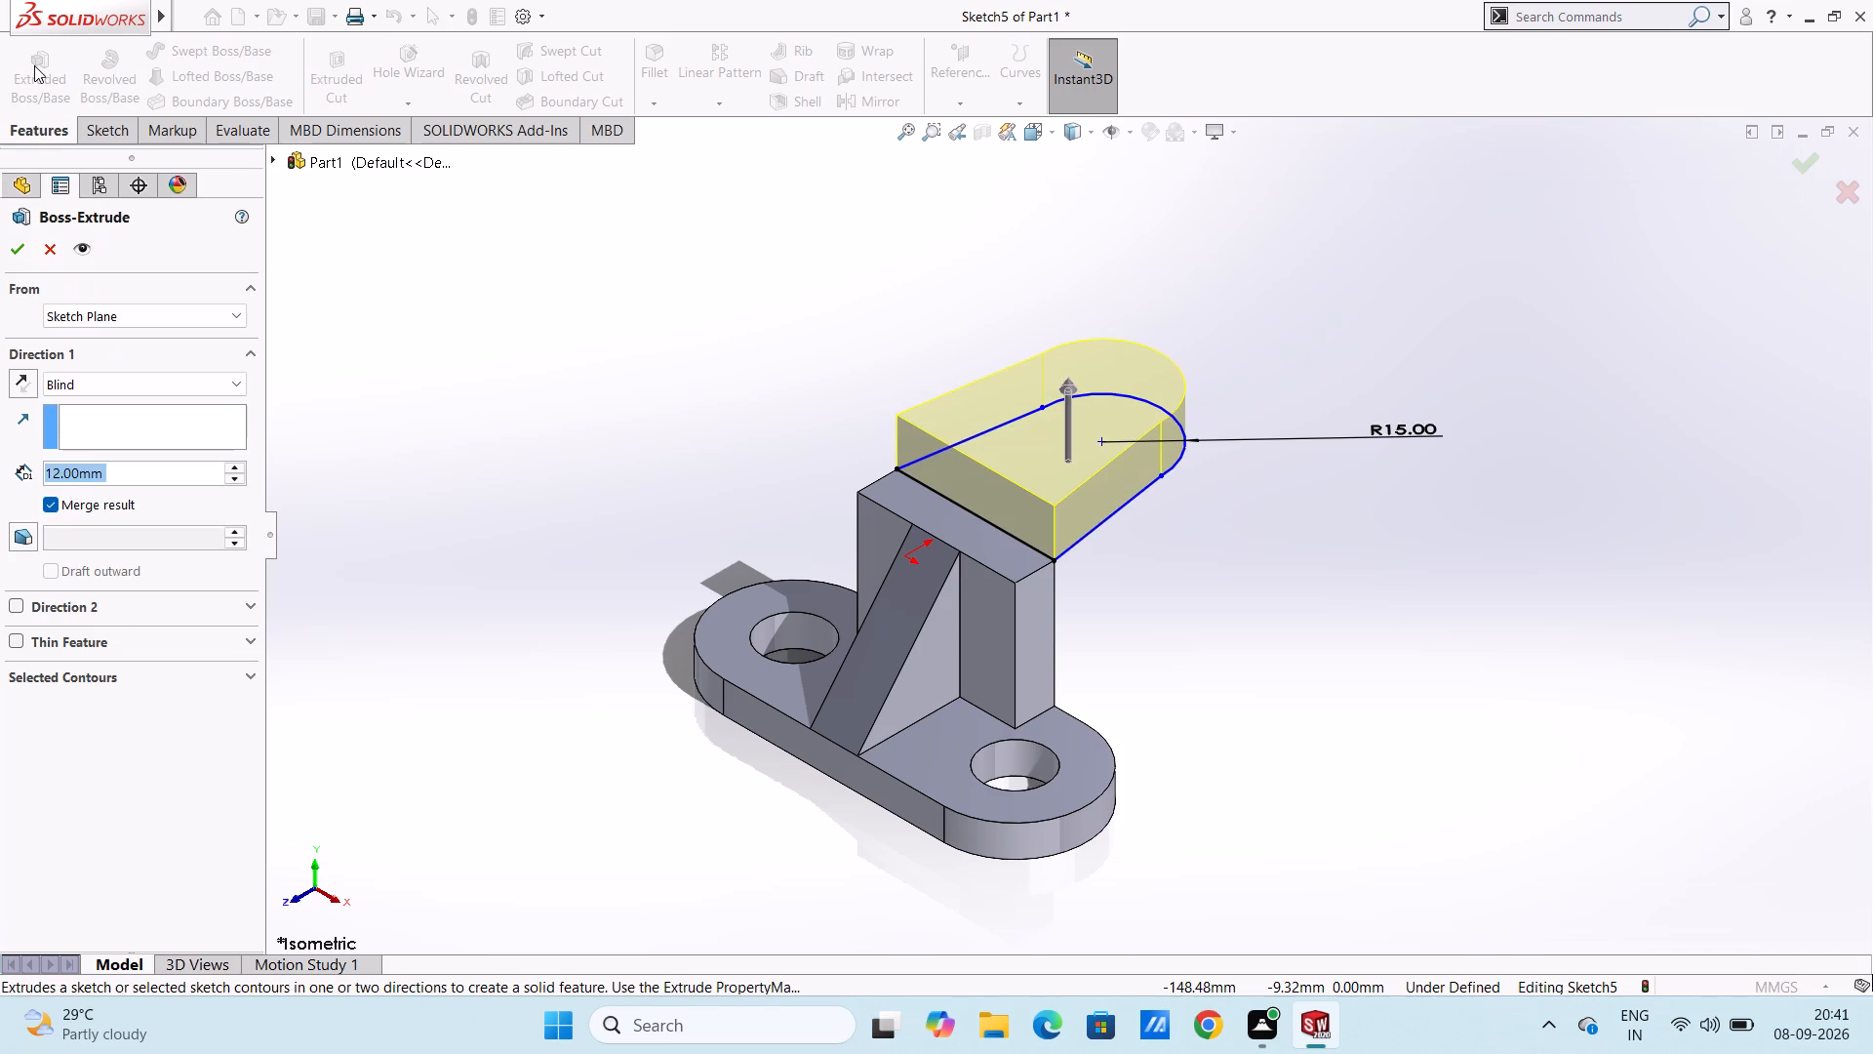
left_click(1067, 430)
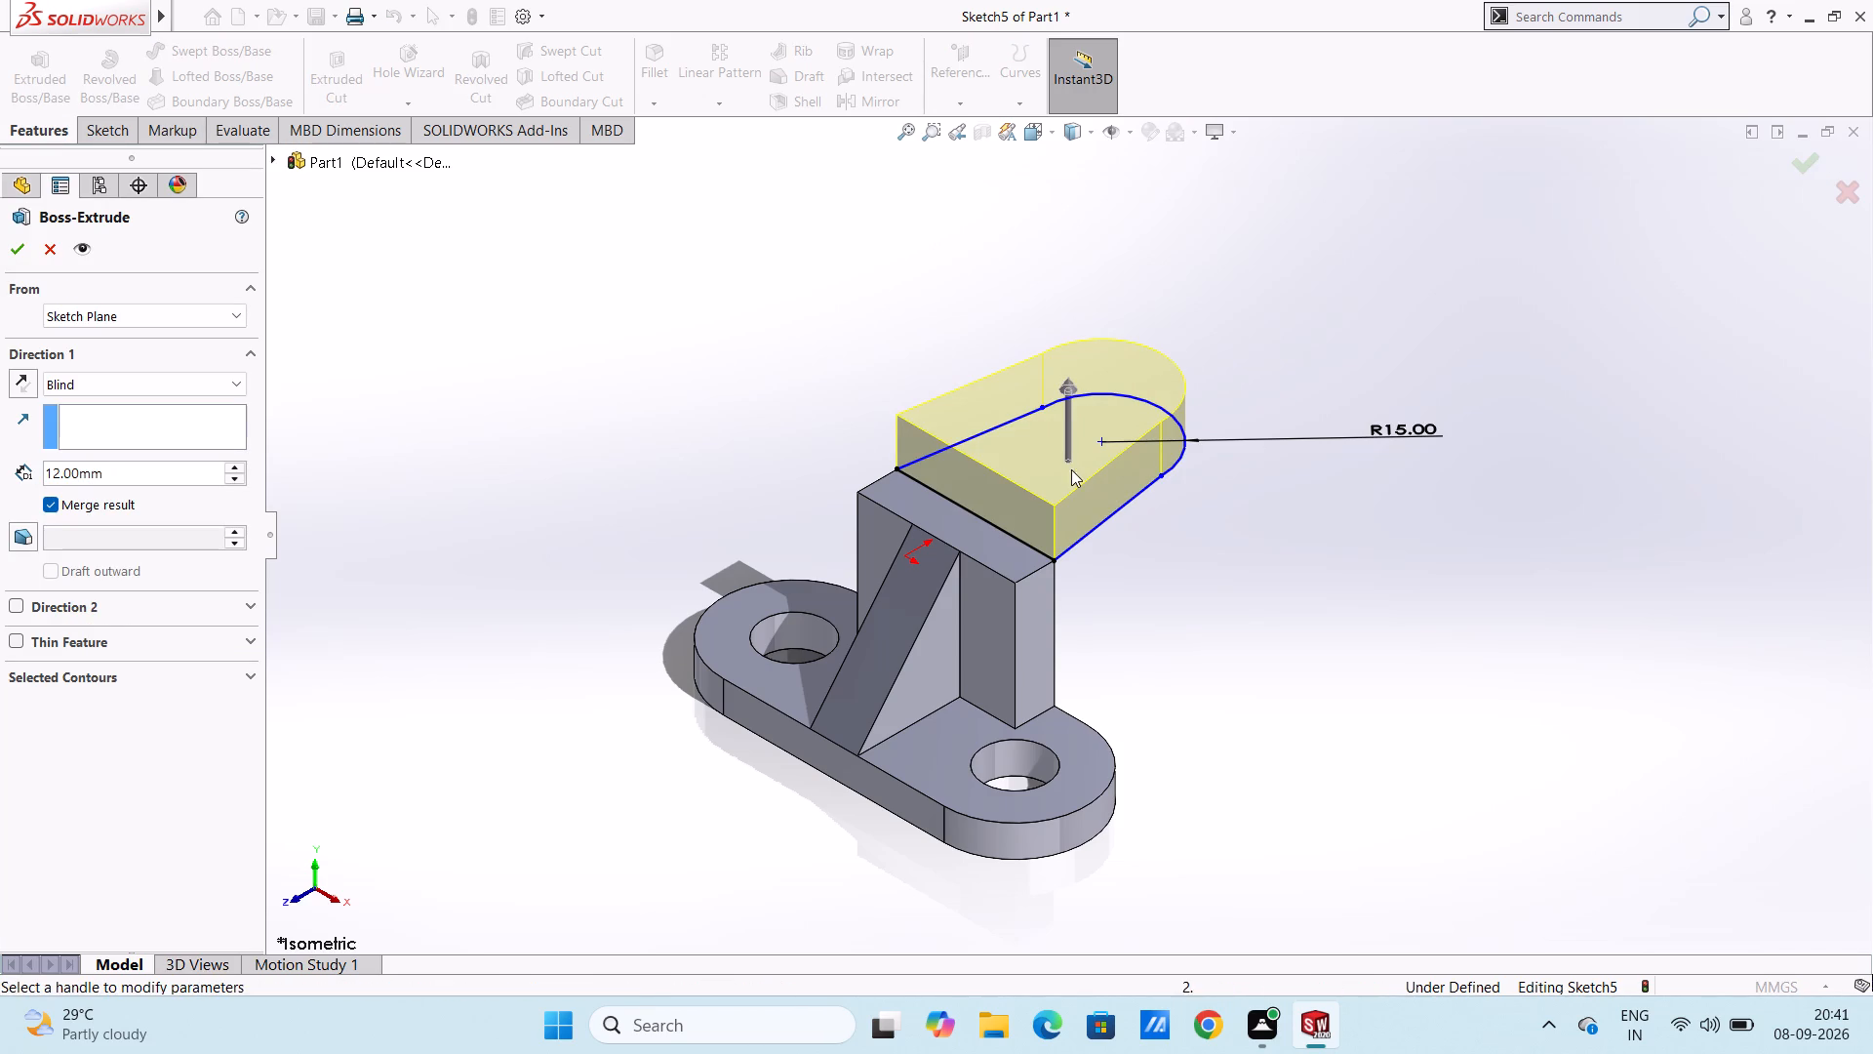
left_click(1064, 374)
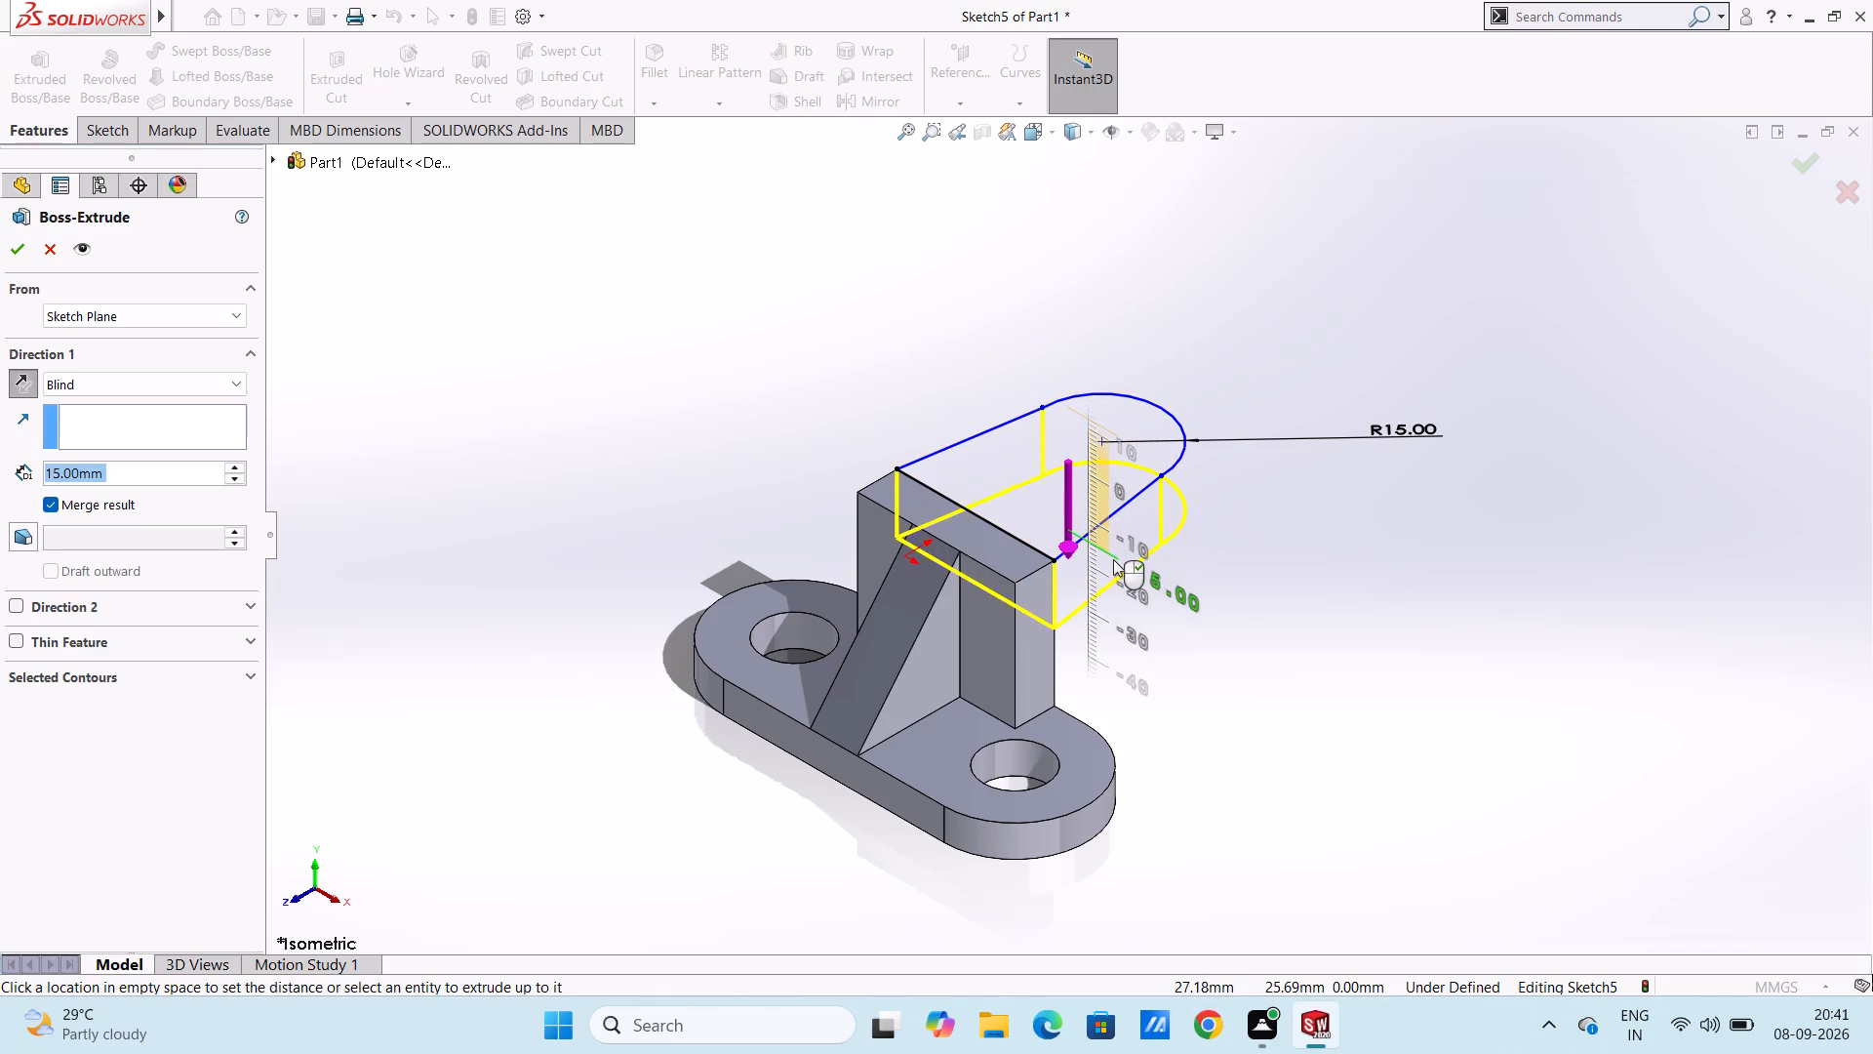
type("10")
key("Return")
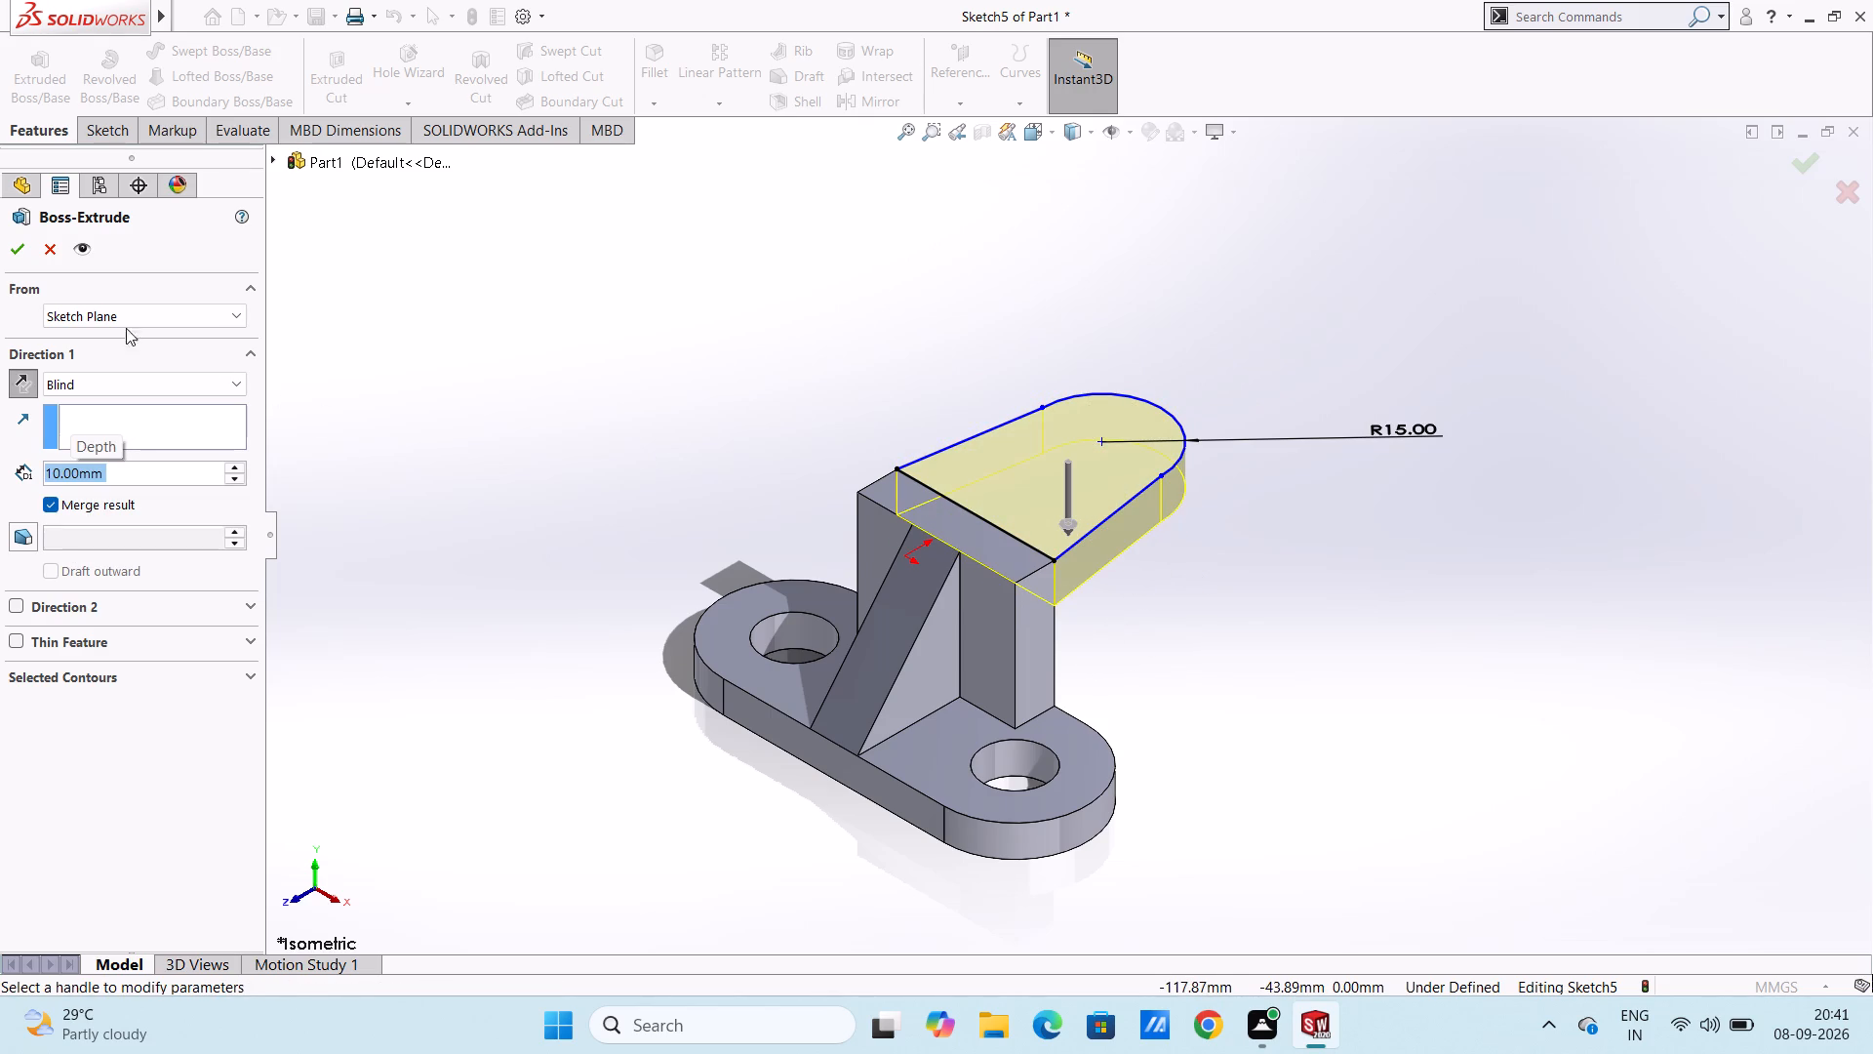
left_click(25, 258)
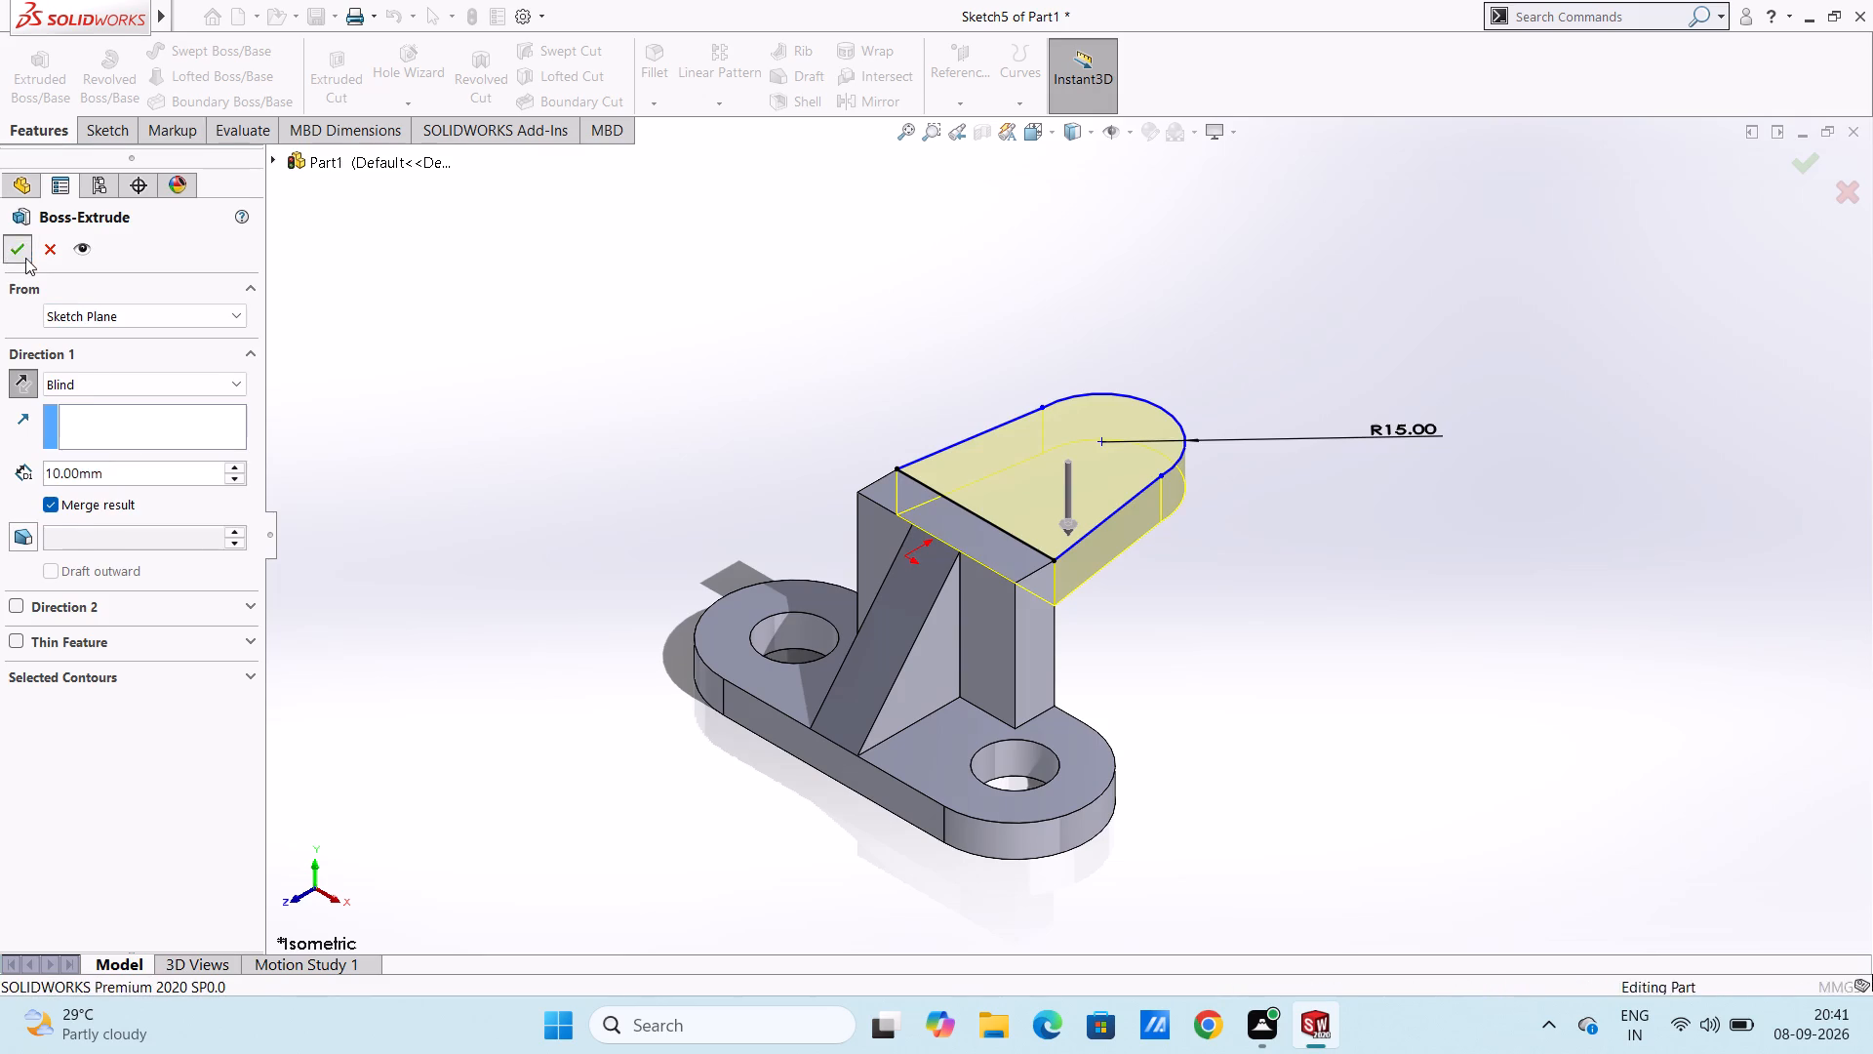
left_click(637, 417)
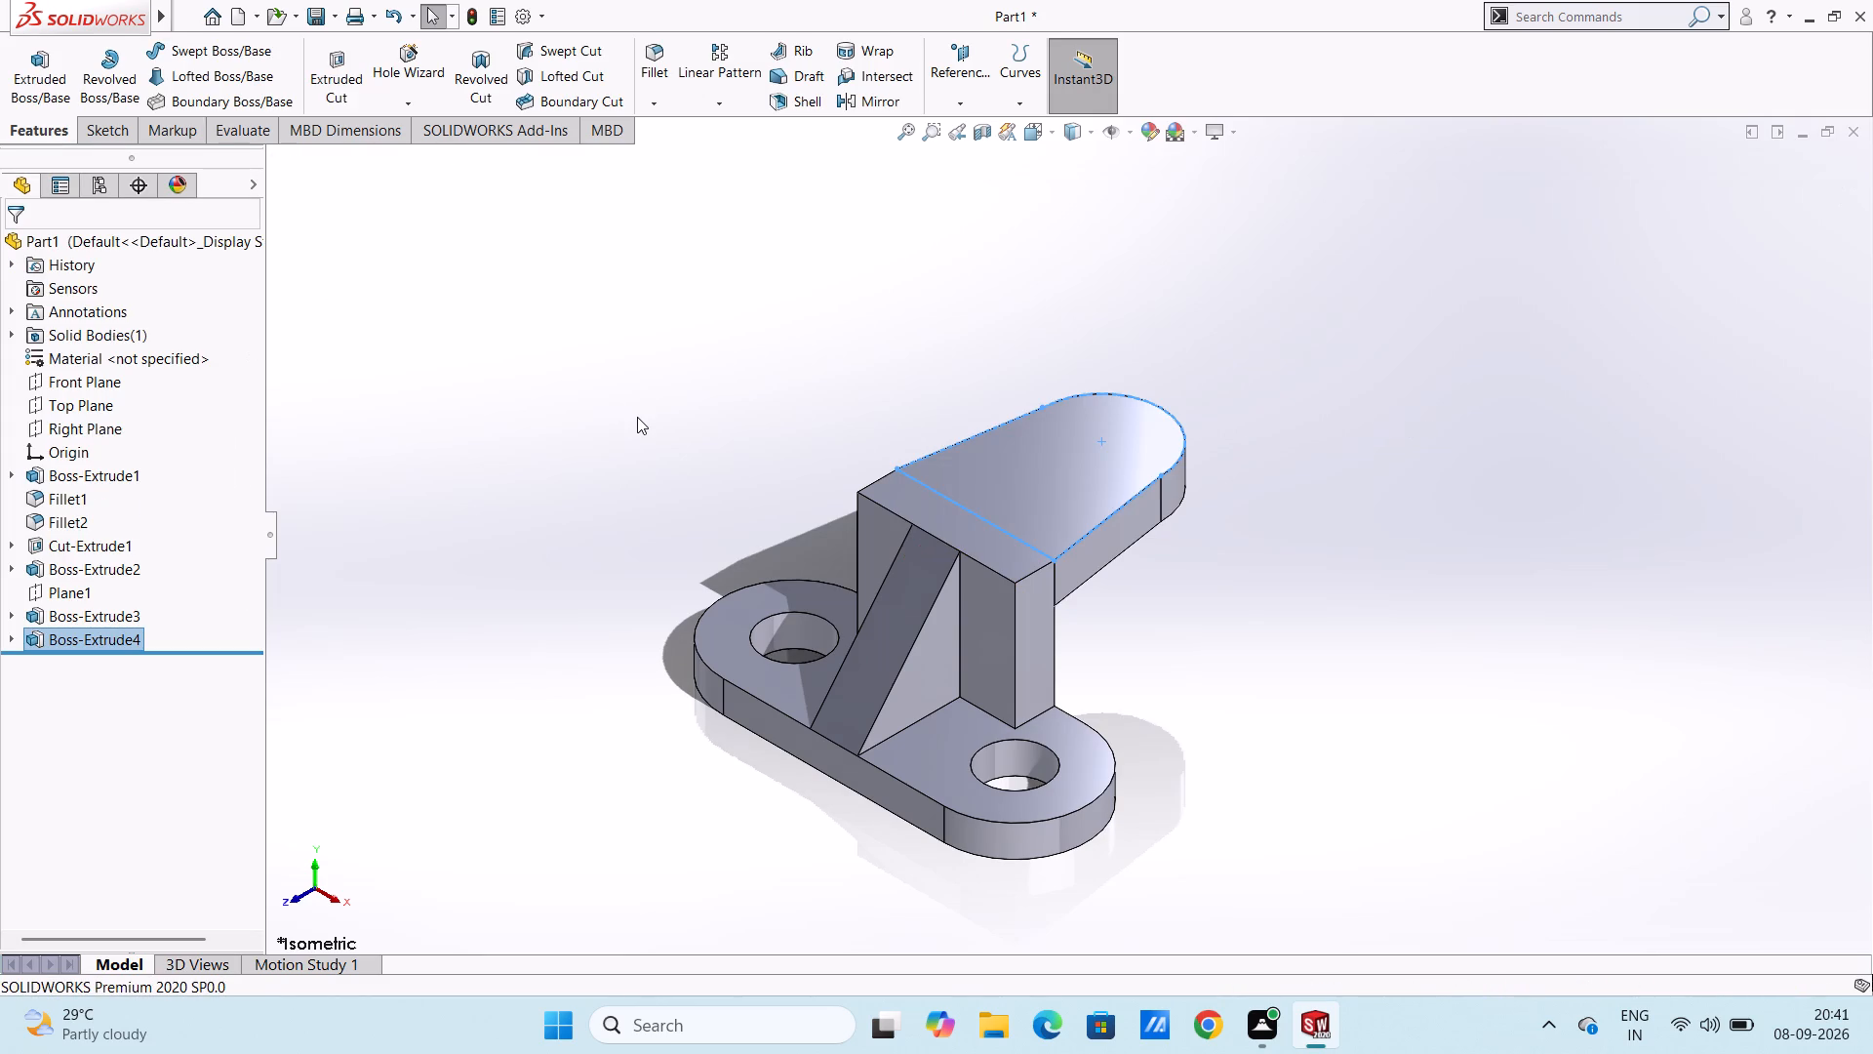
Open a sketch on the arm's top face and draw a 15 mm radius circle centred on the end arc.
key("ctrl+5")
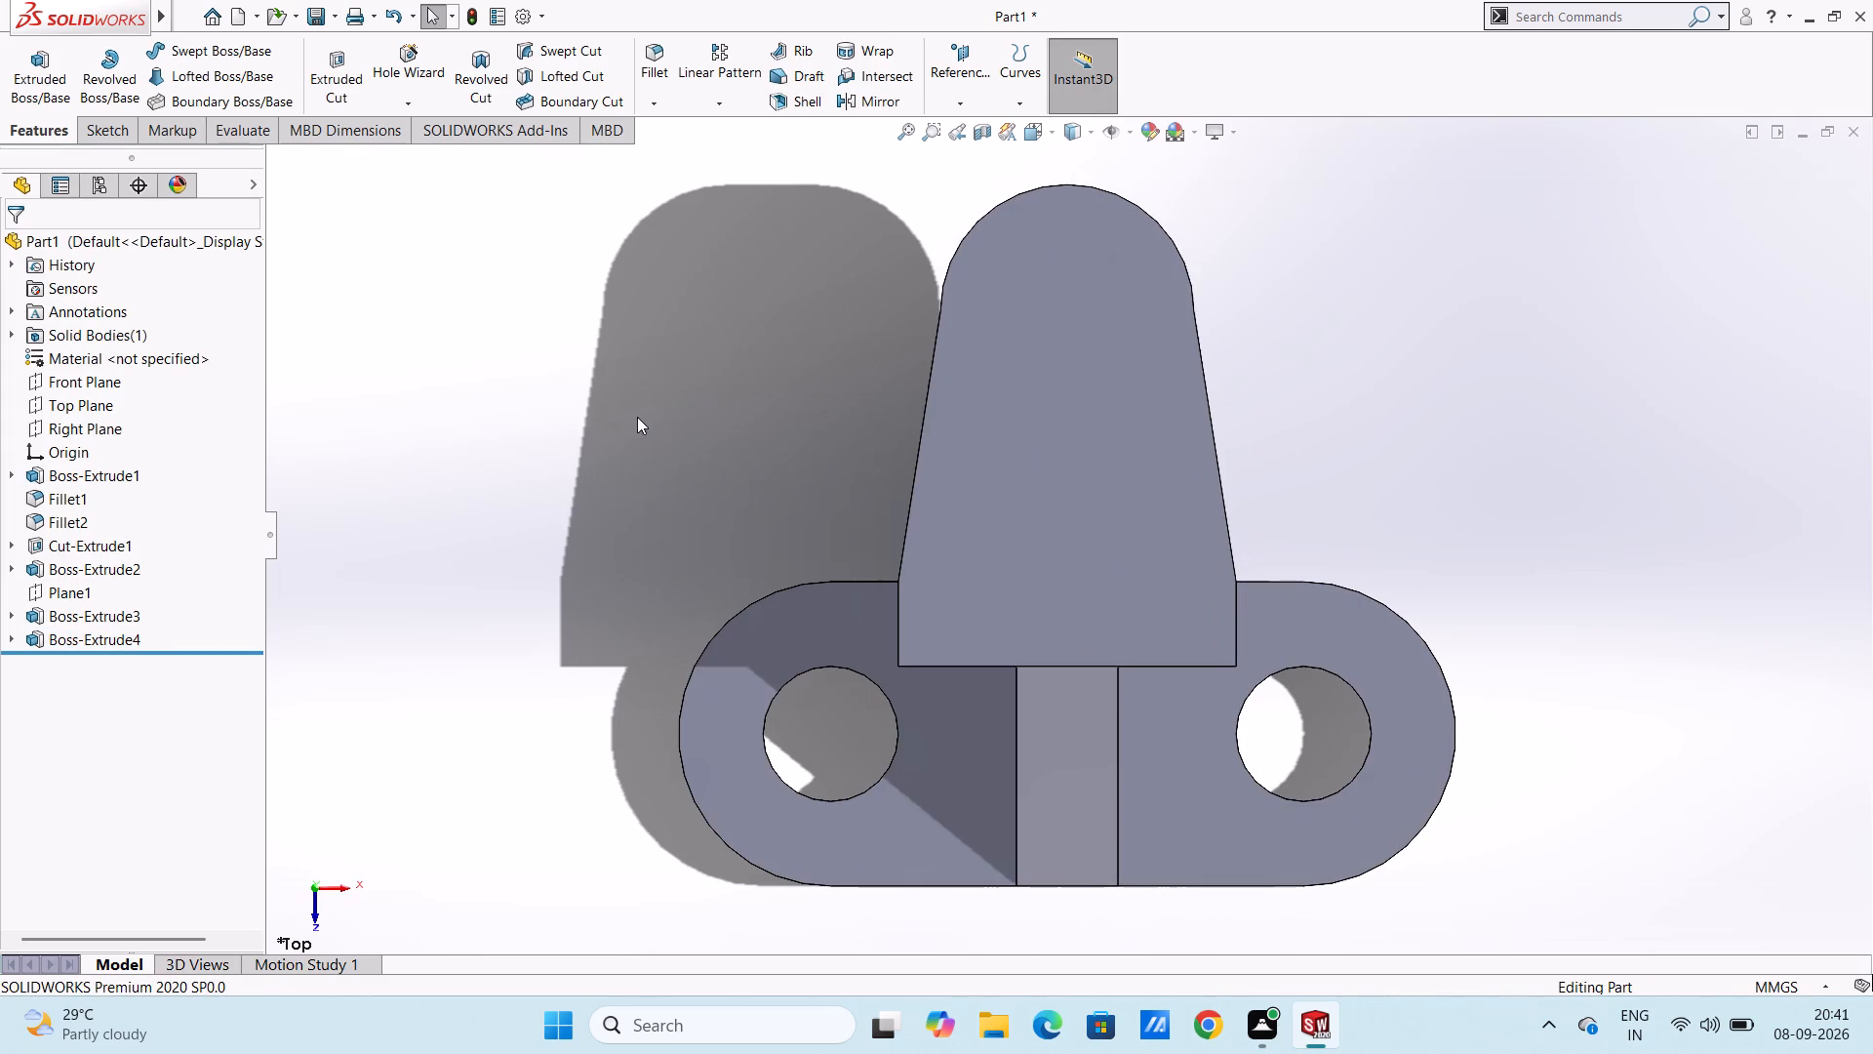
left_click(1104, 299)
left_click(1200, 238)
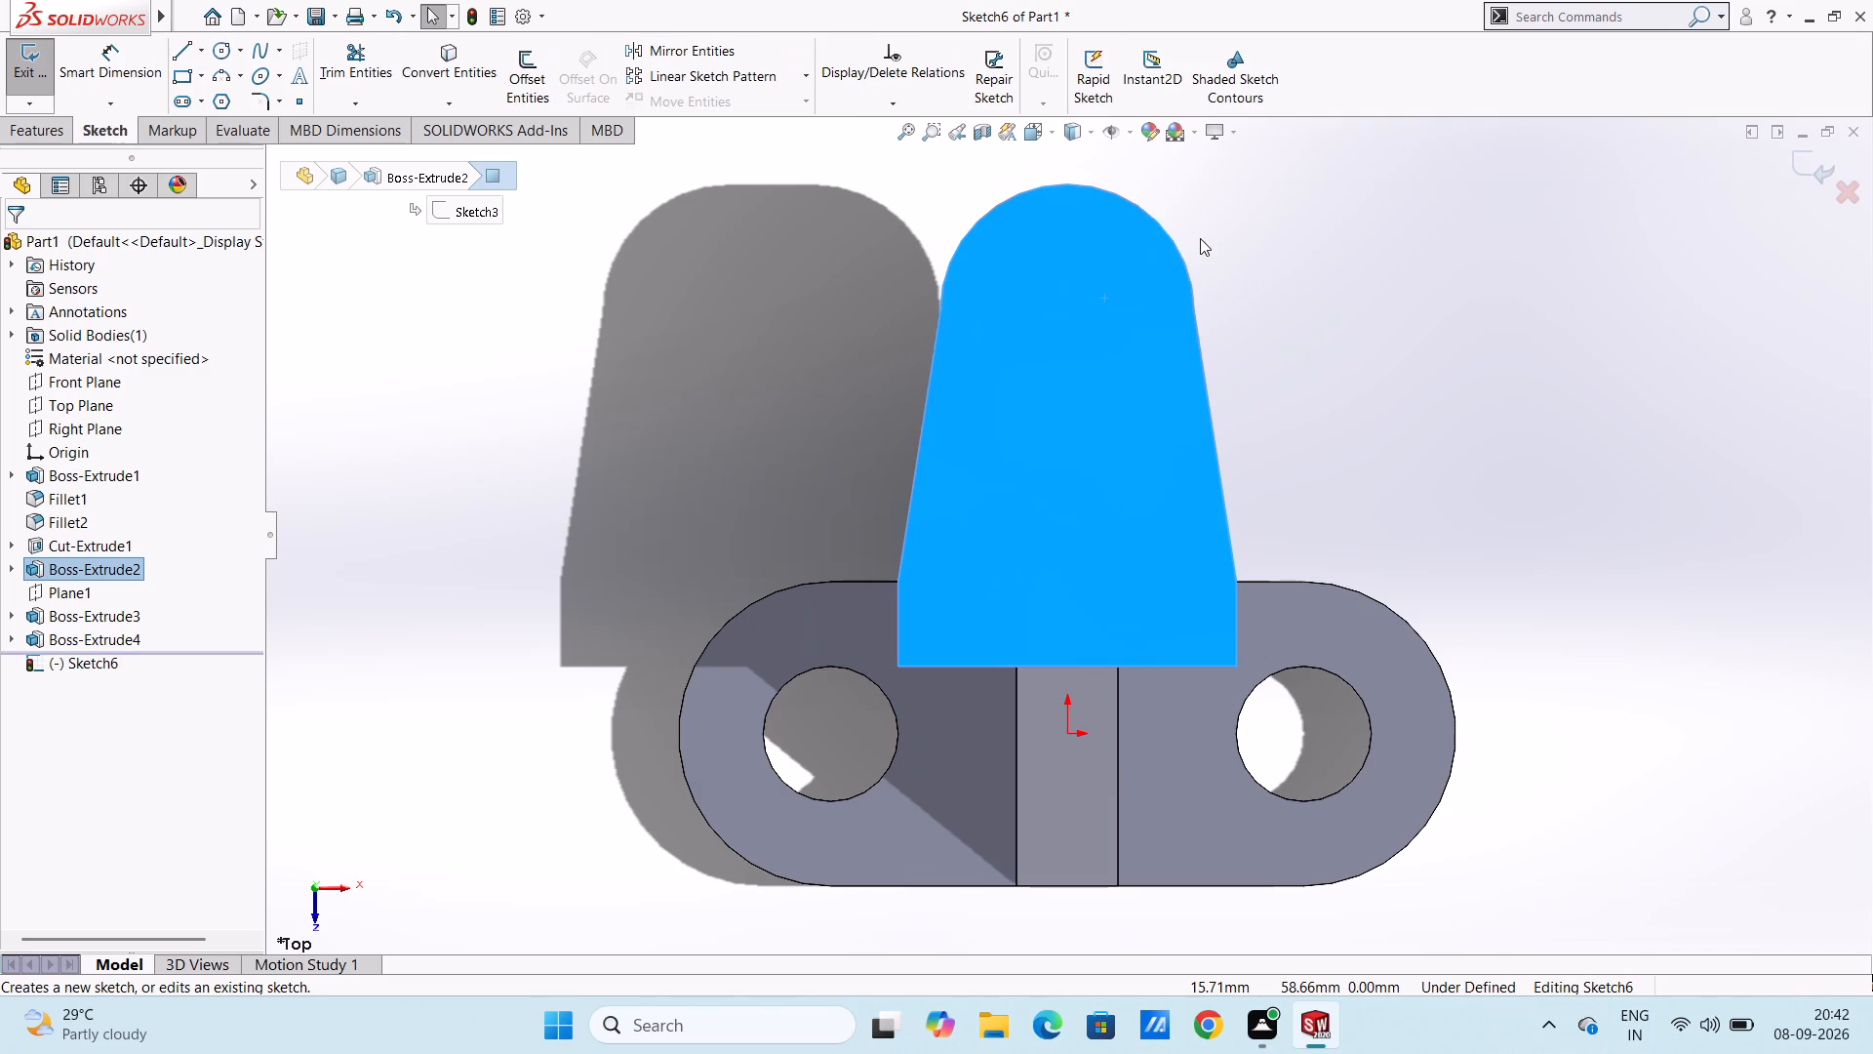
left_click(1245, 263)
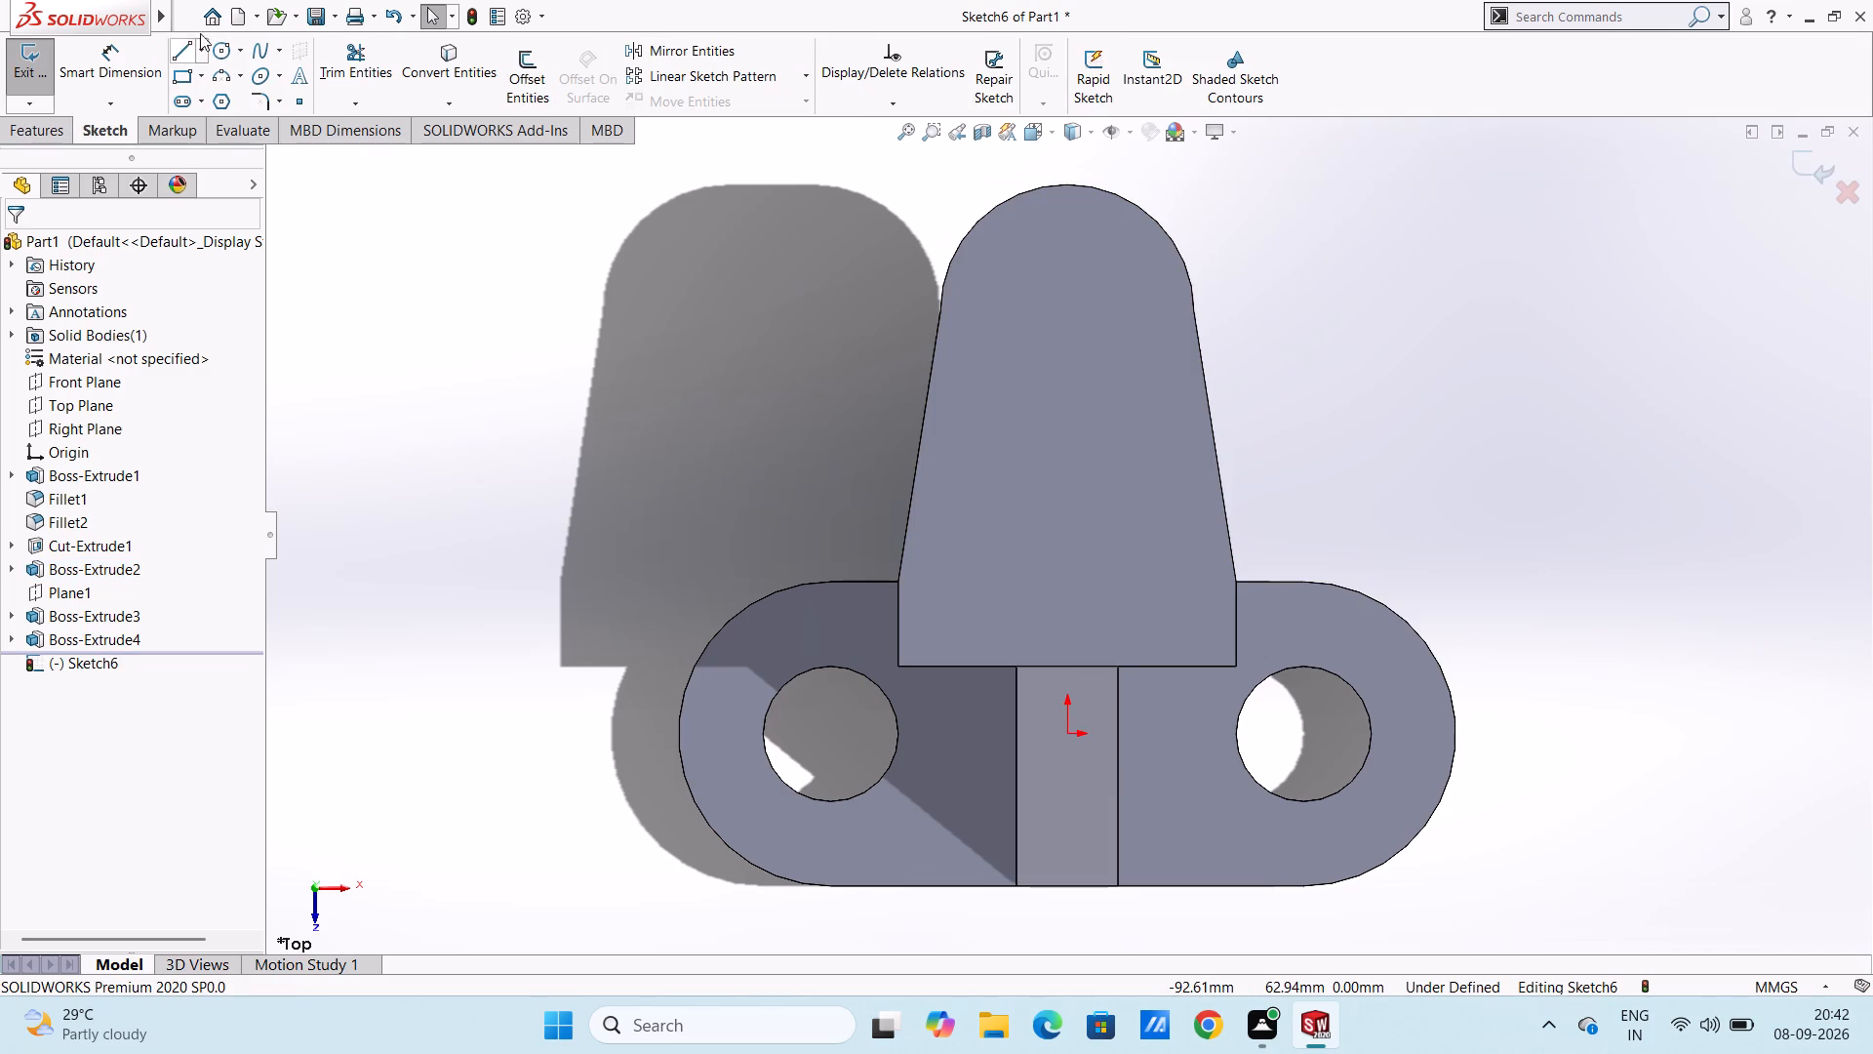
left_click(219, 51)
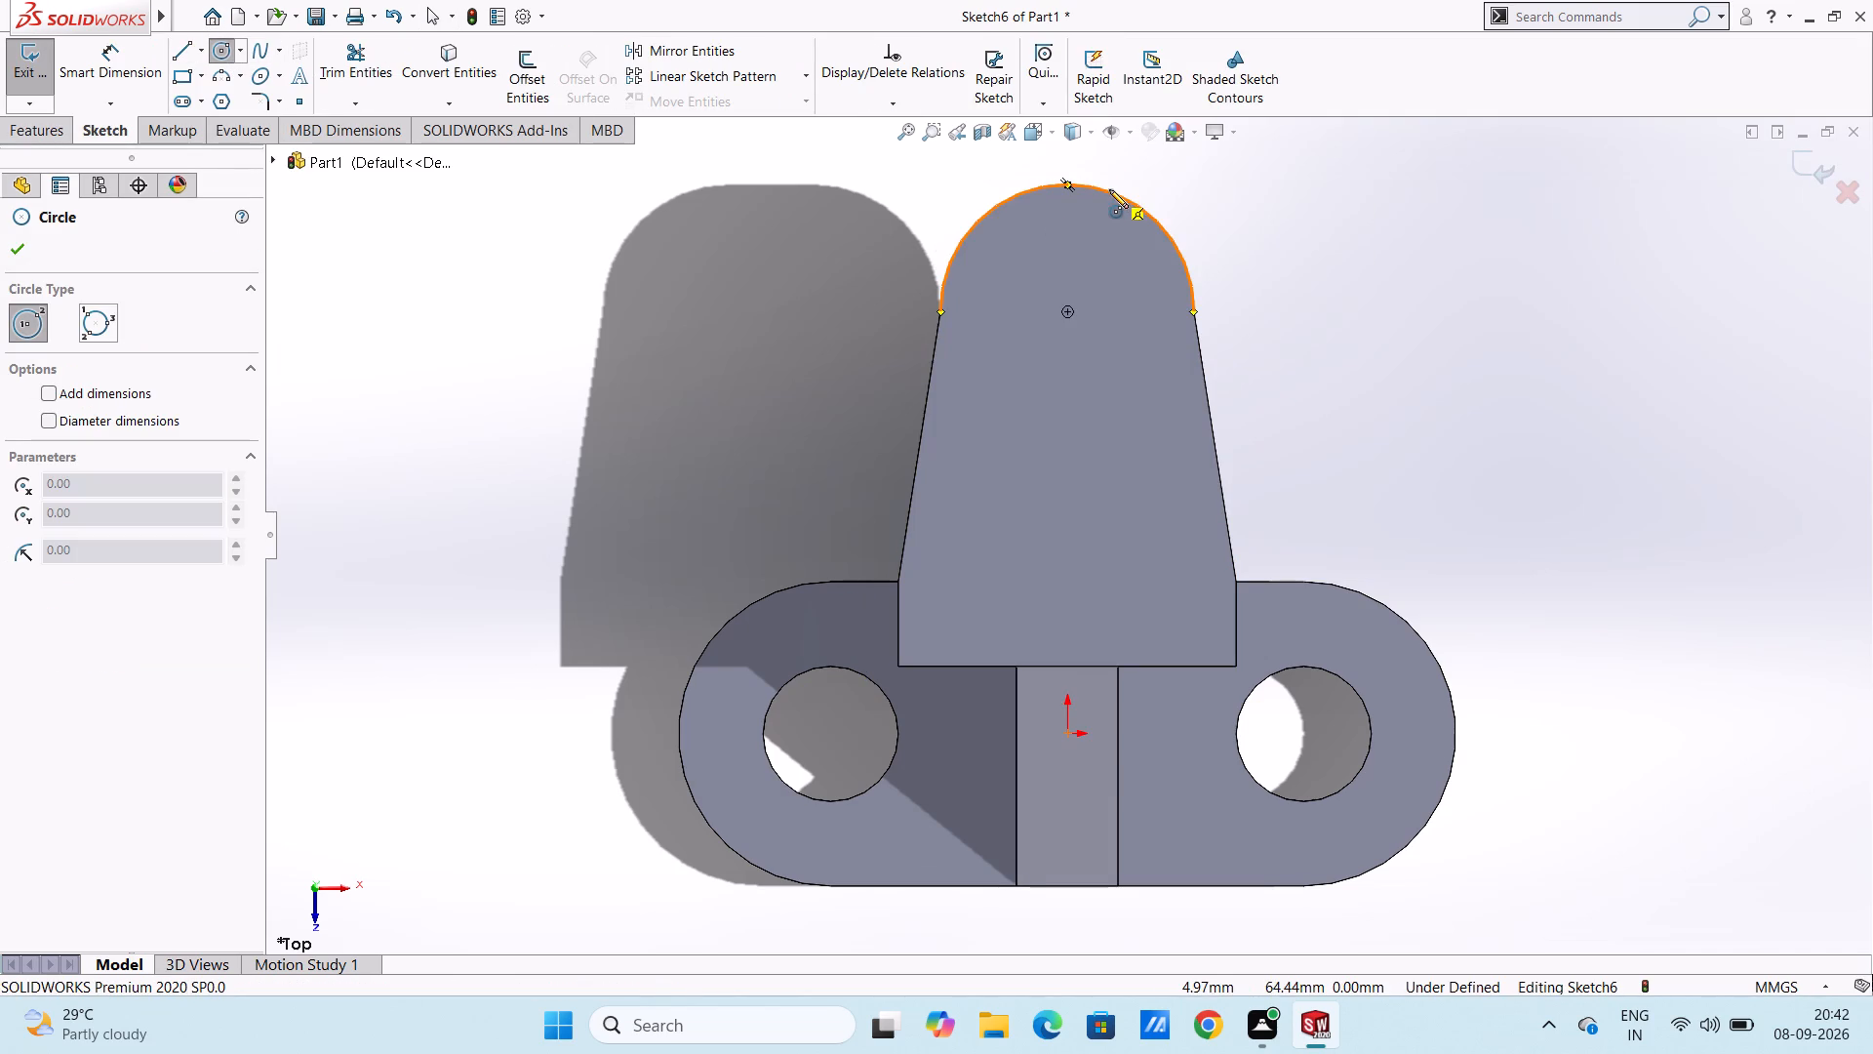
left_click(1066, 312)
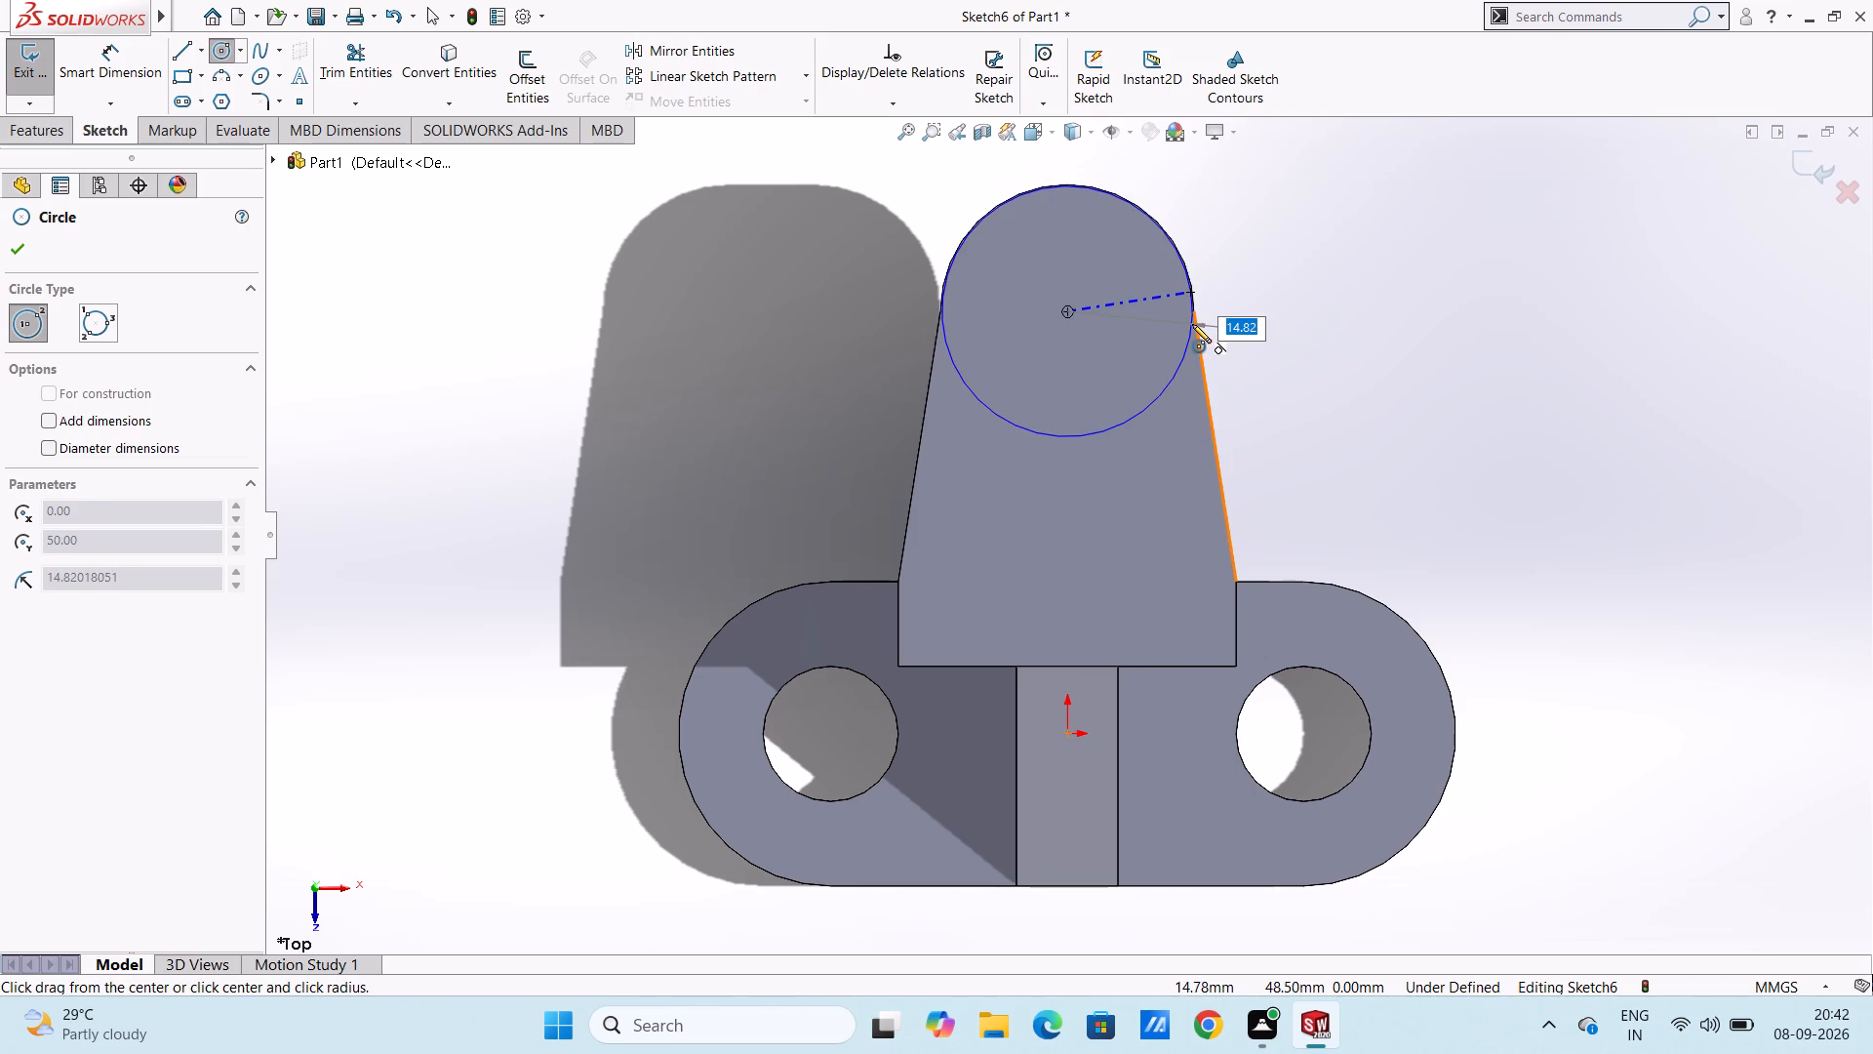
type("15")
key("Return")
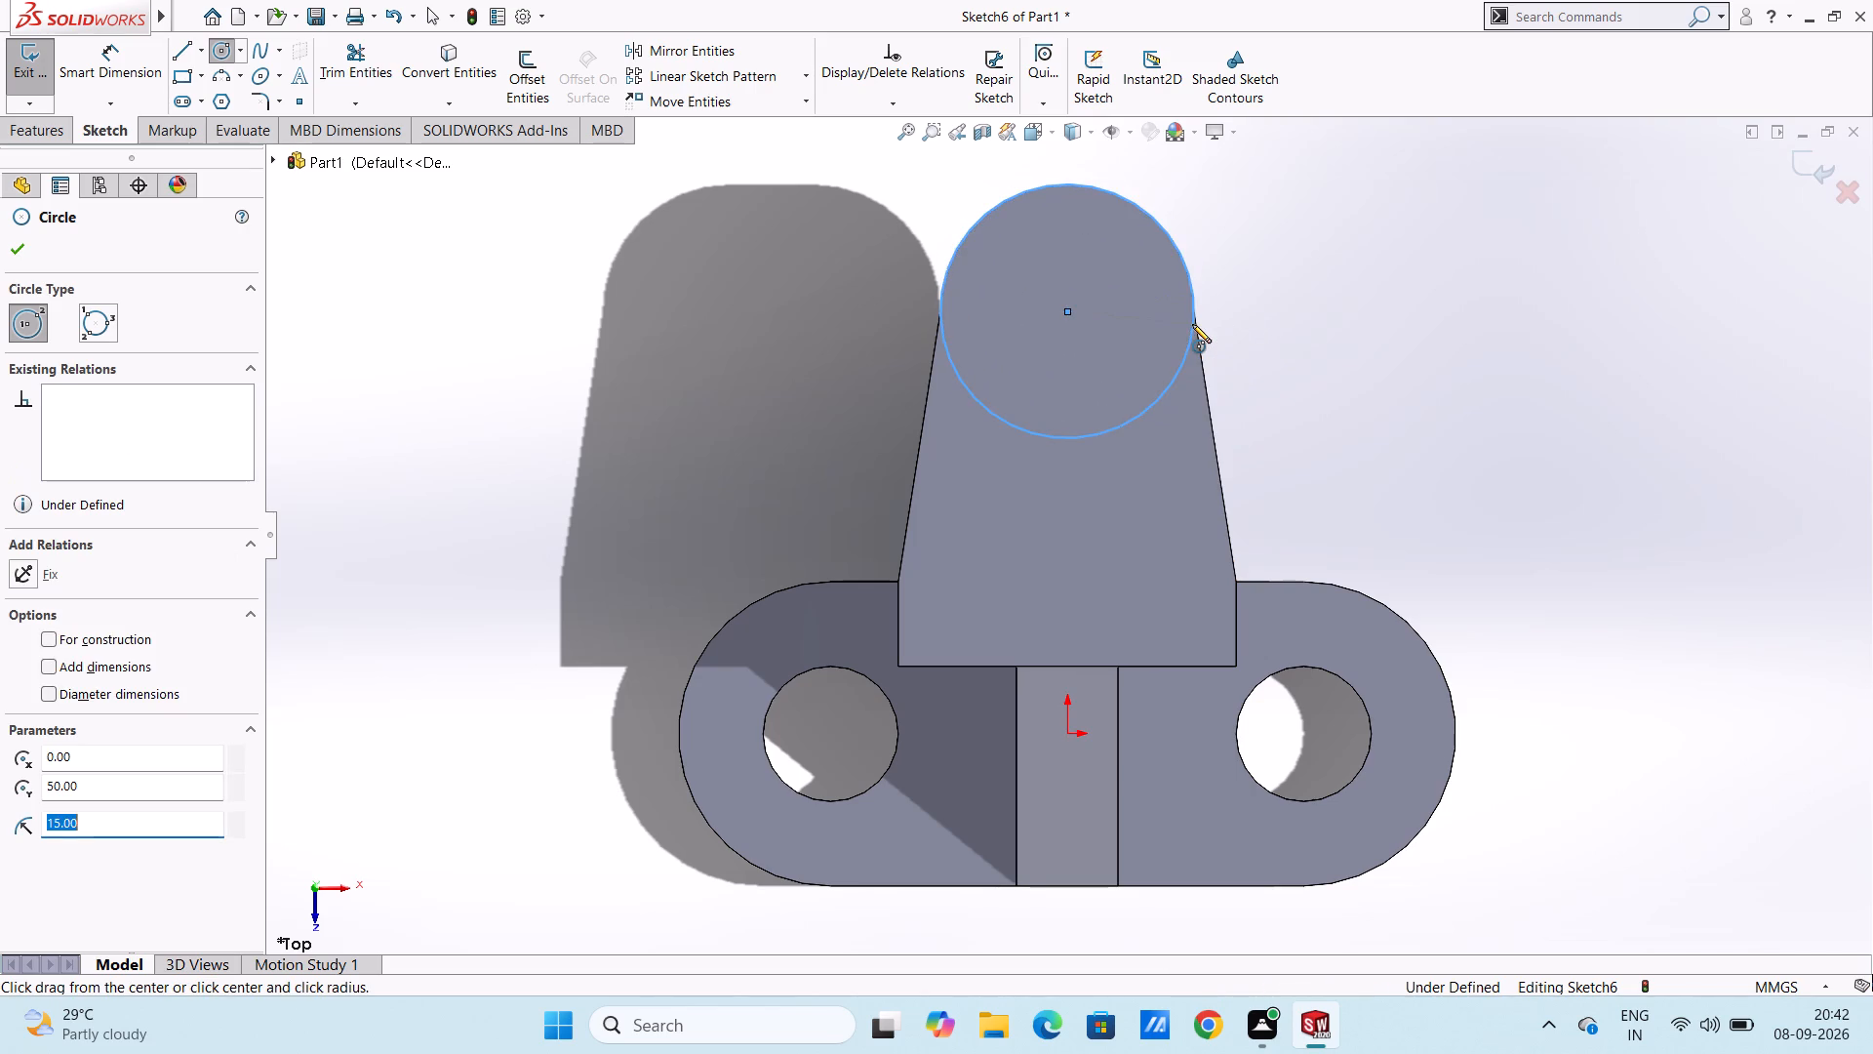
key("Escape")
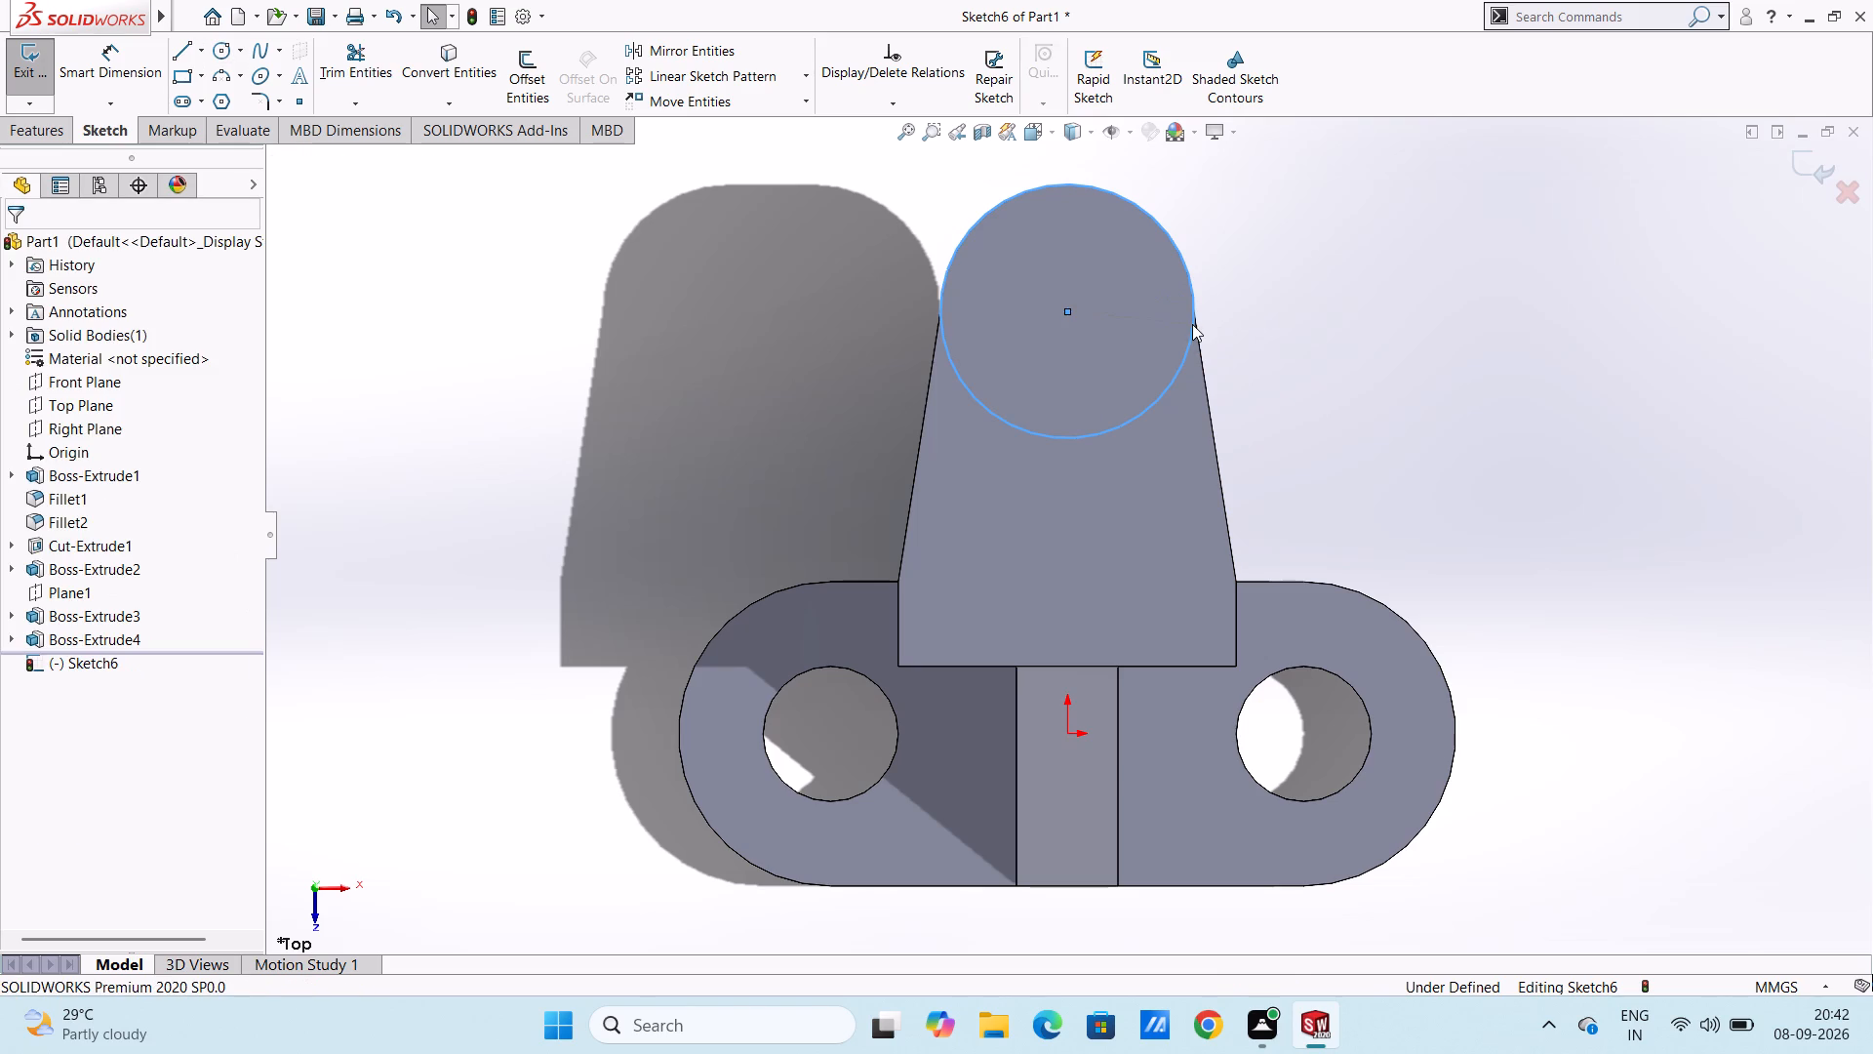
Draw a concentric 10 mm radius circle inside the 15 mm radius circle.
left_click(212, 55)
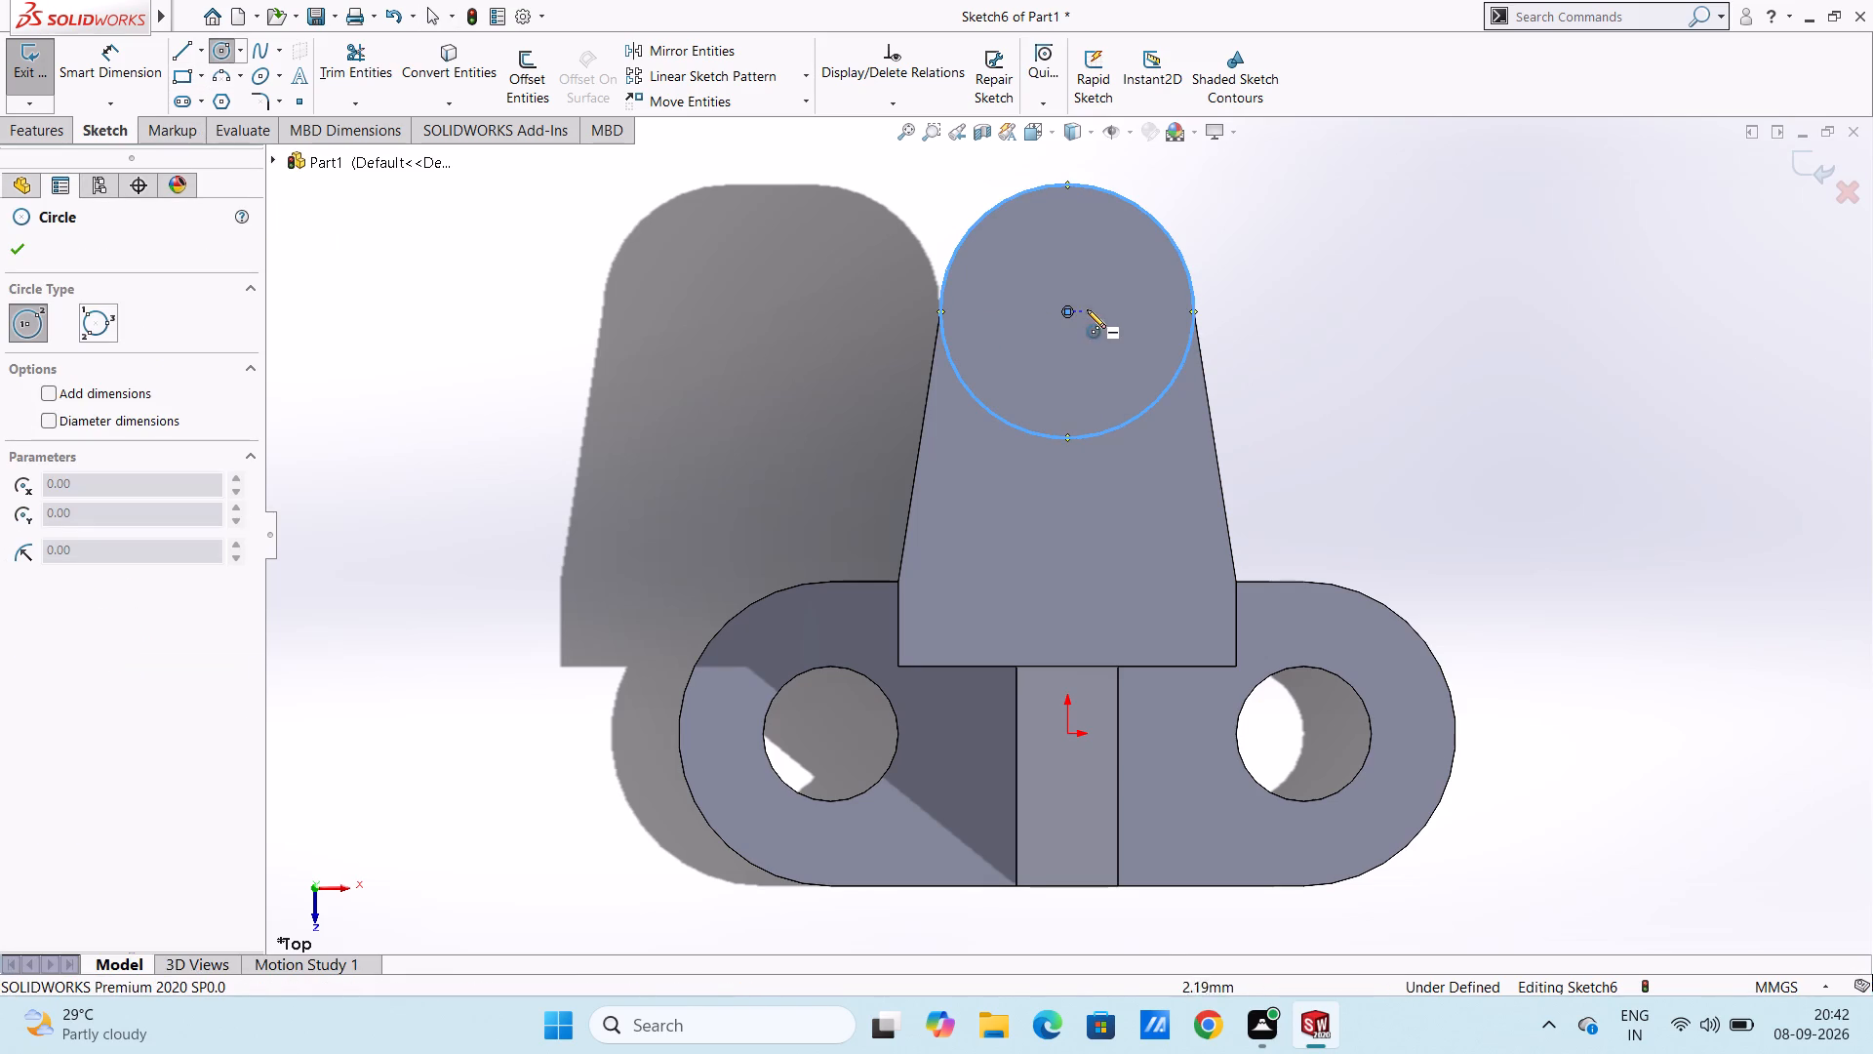
left_click(1069, 311)
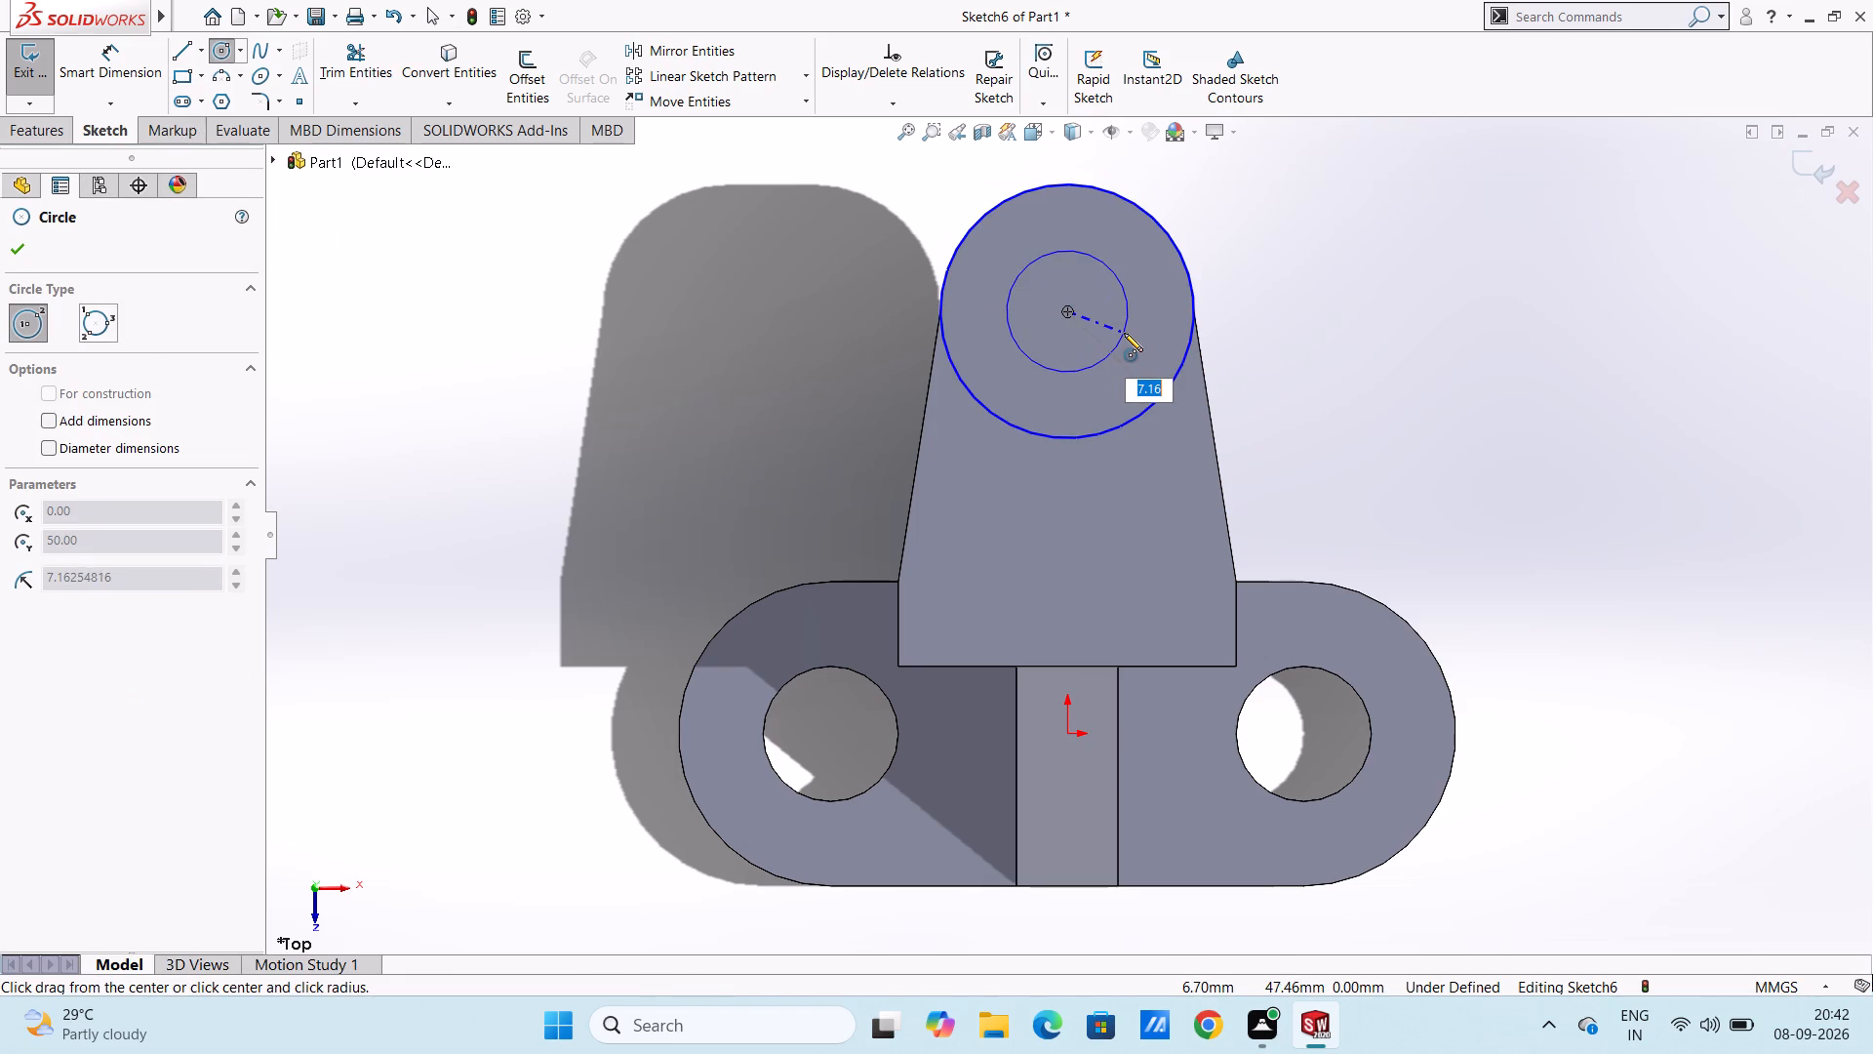
type("10")
key("Return")
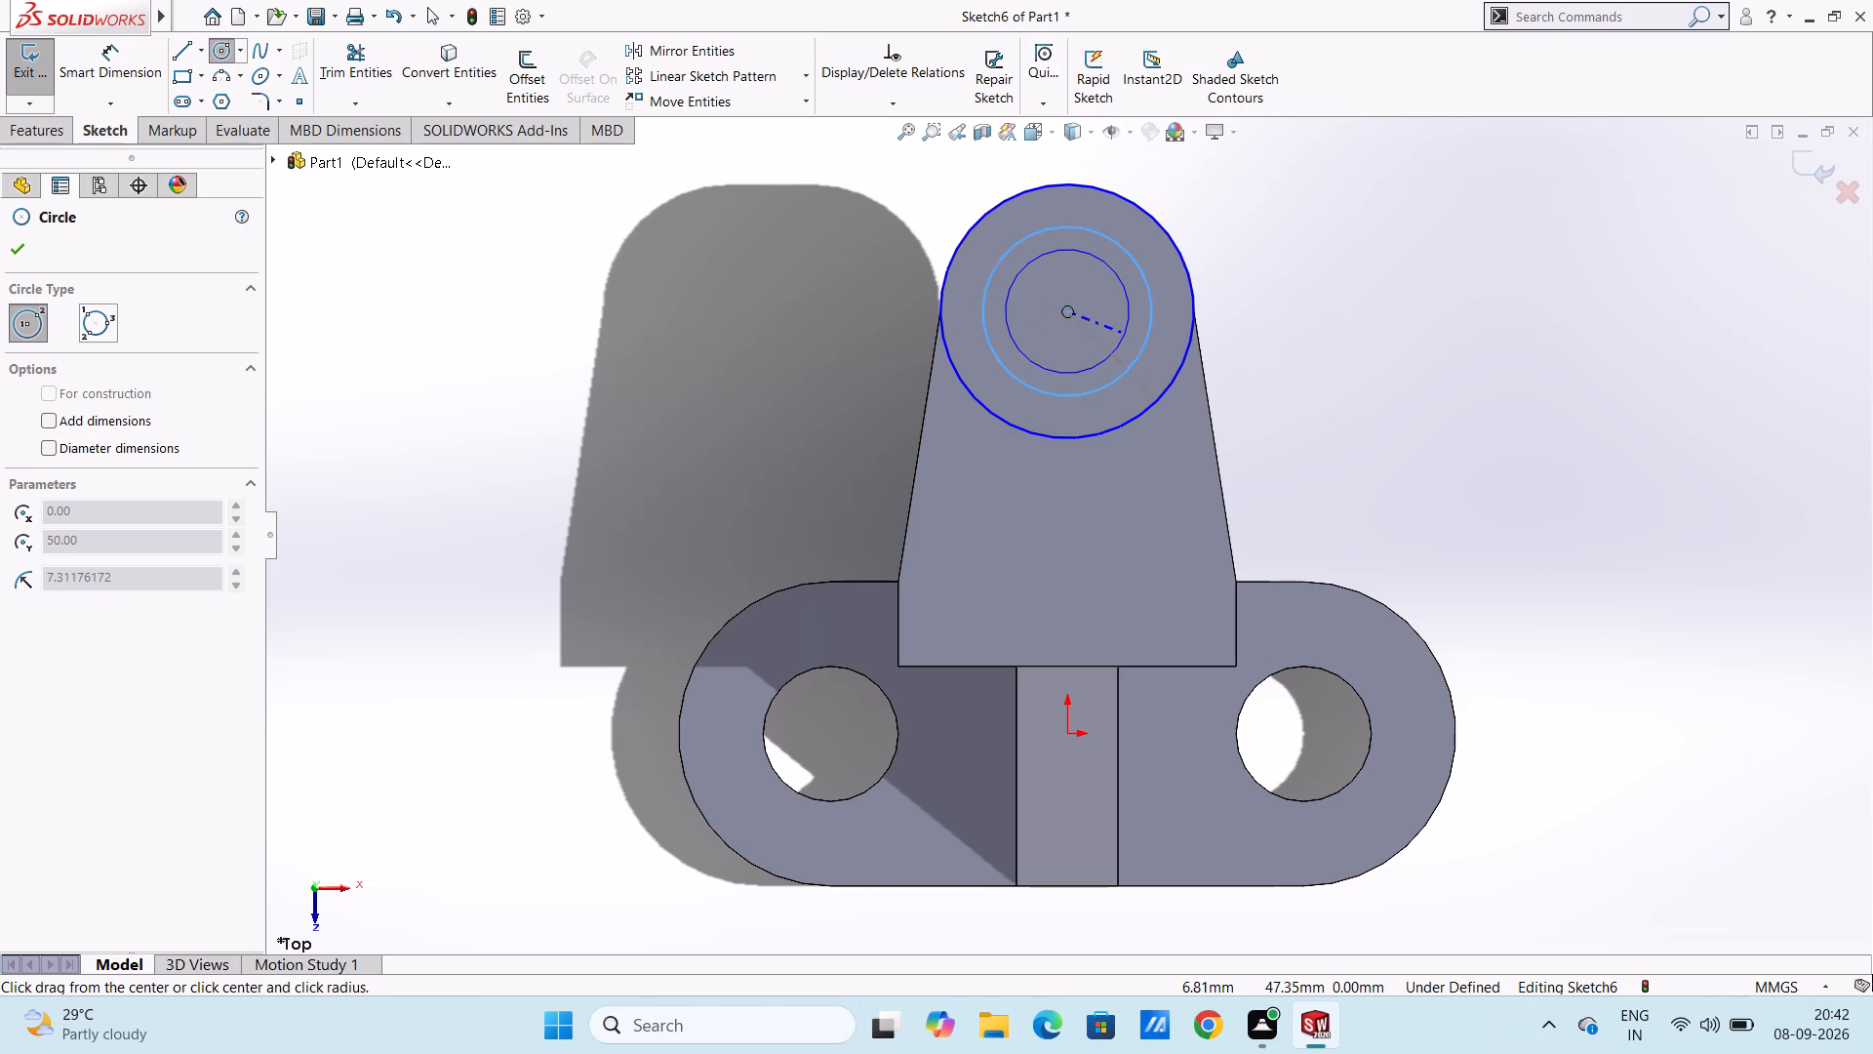
key("Escape")
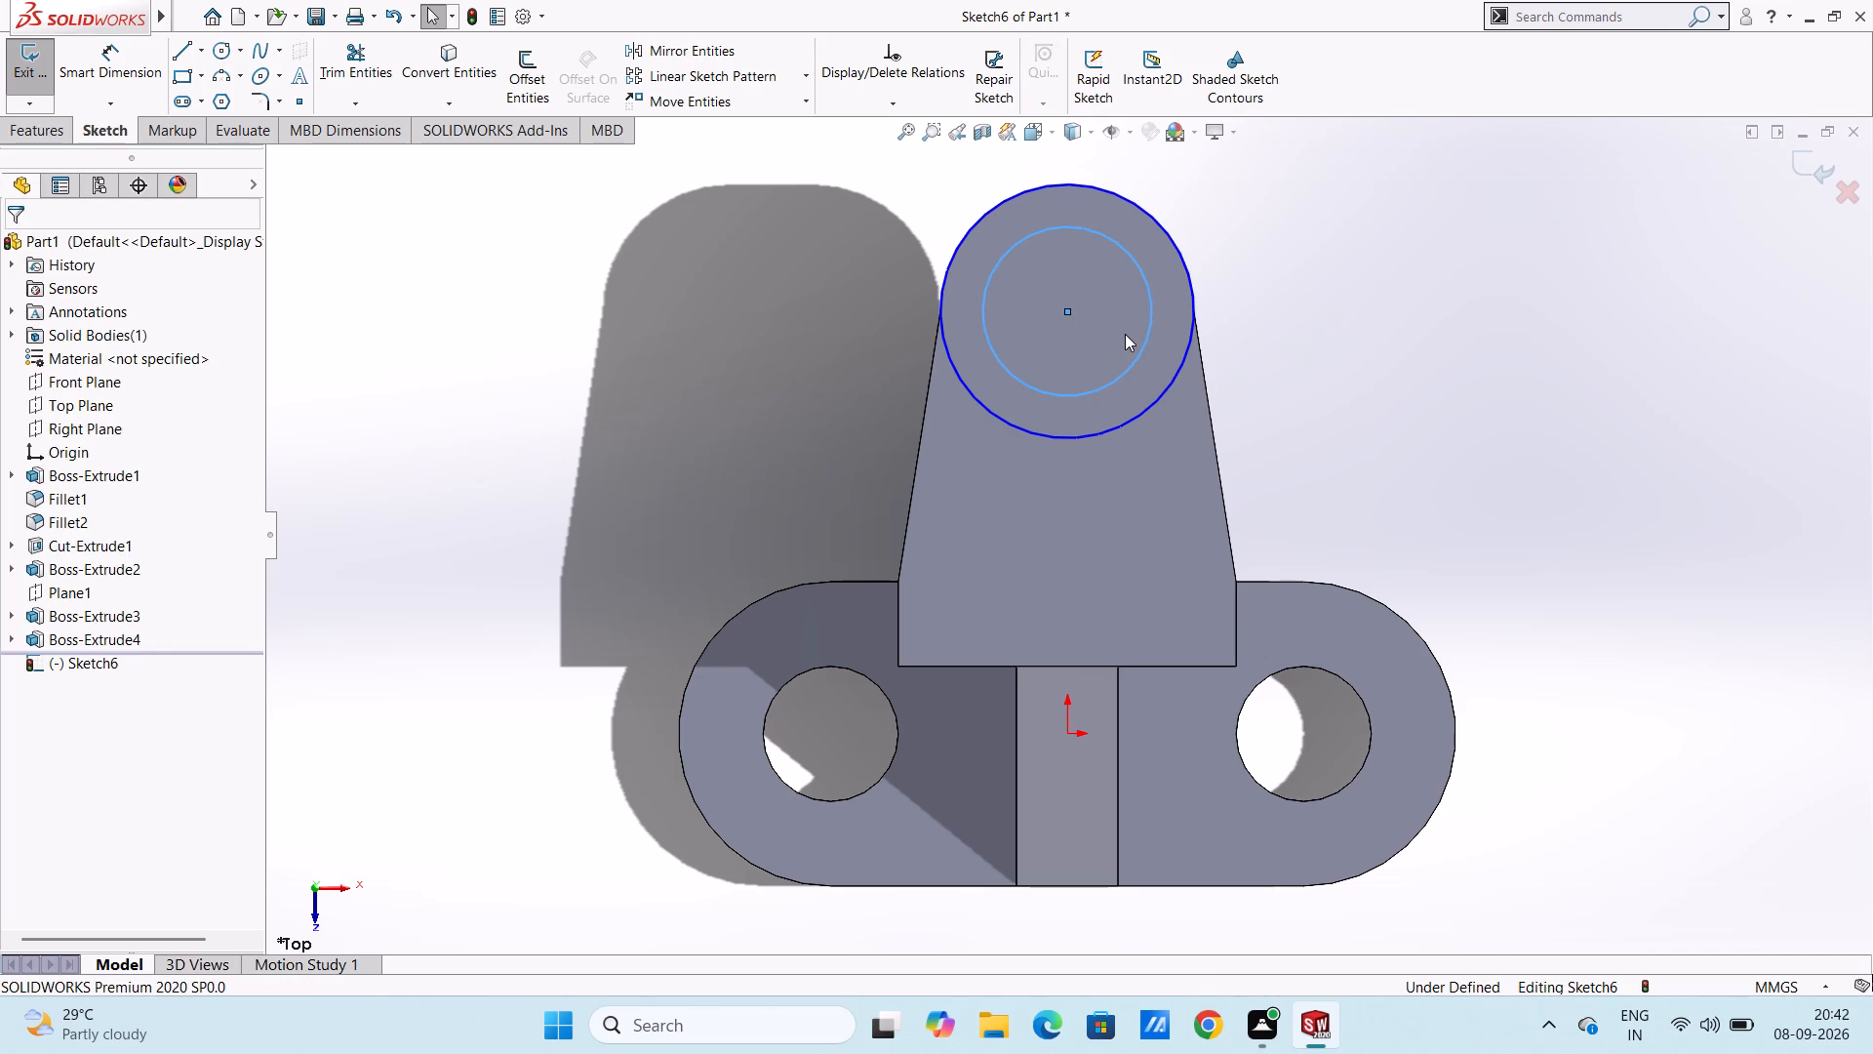
key("Escape")
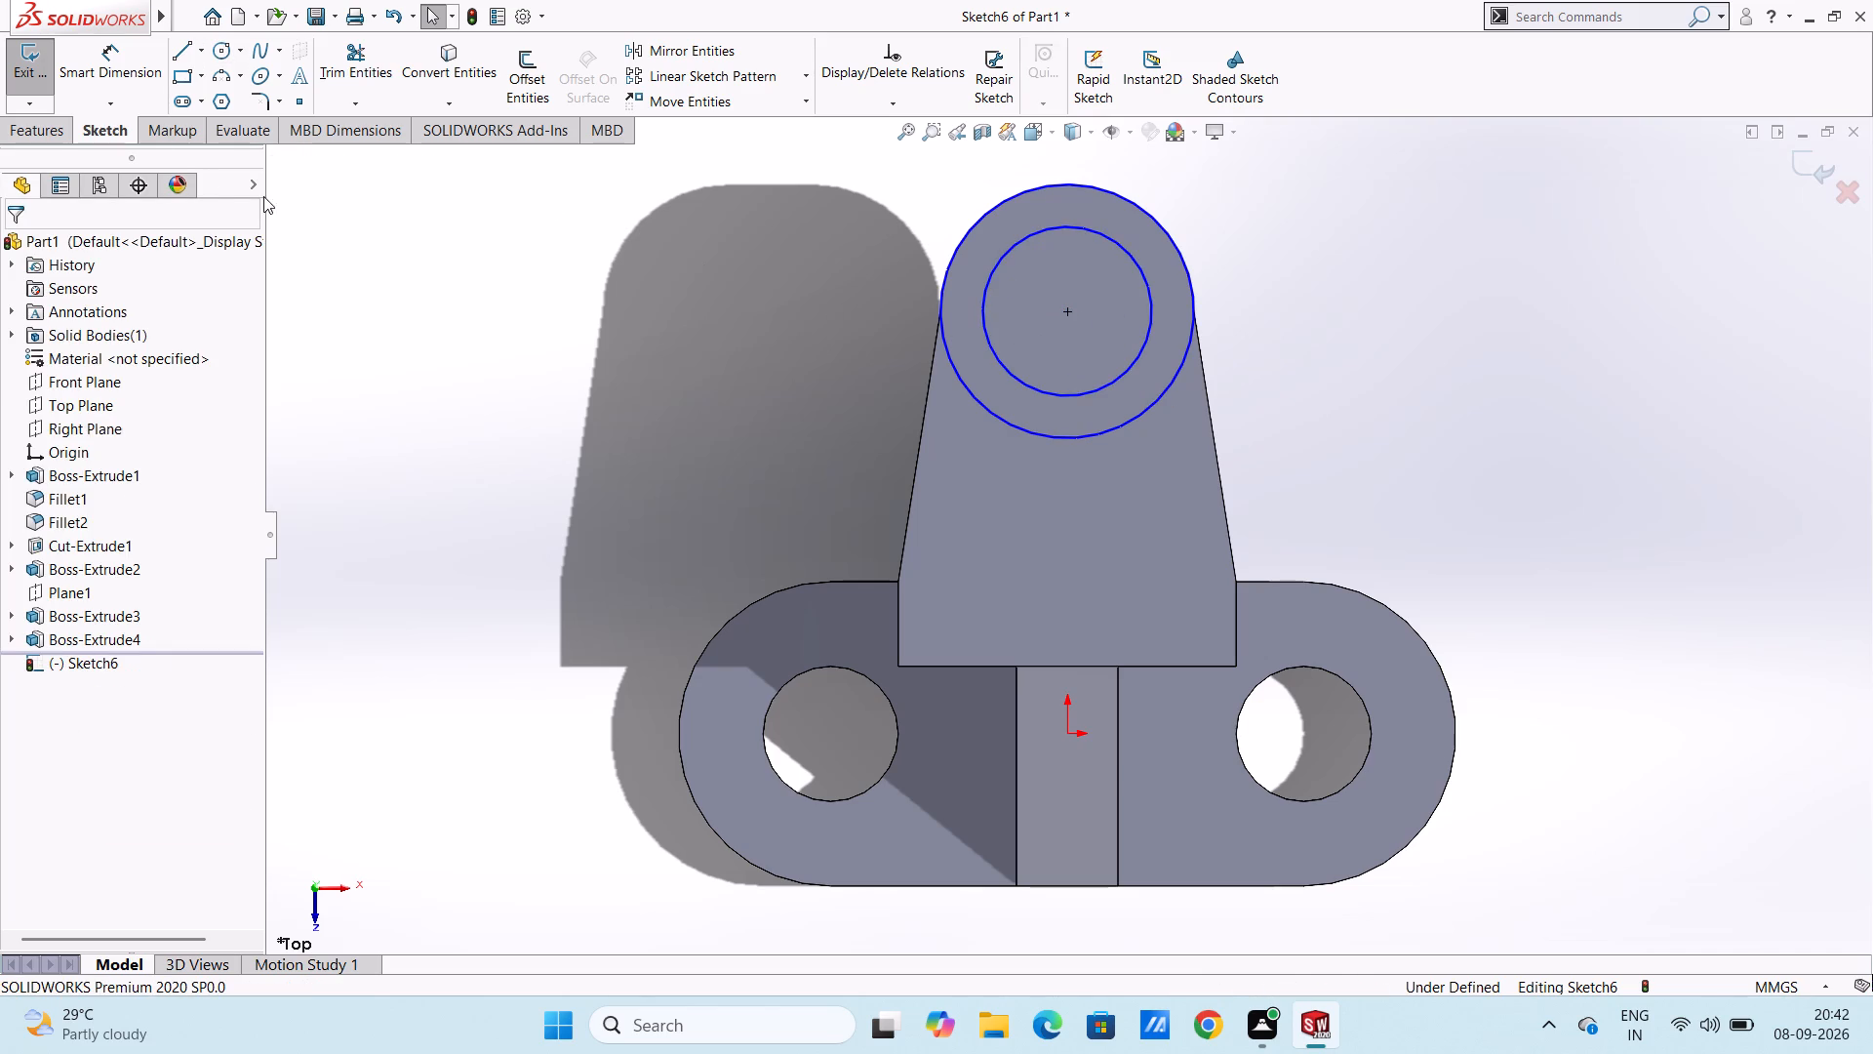
Dimension the outer circle at 30 mm diameter and the inner circle at 20 mm diameter.
left_click(123, 54)
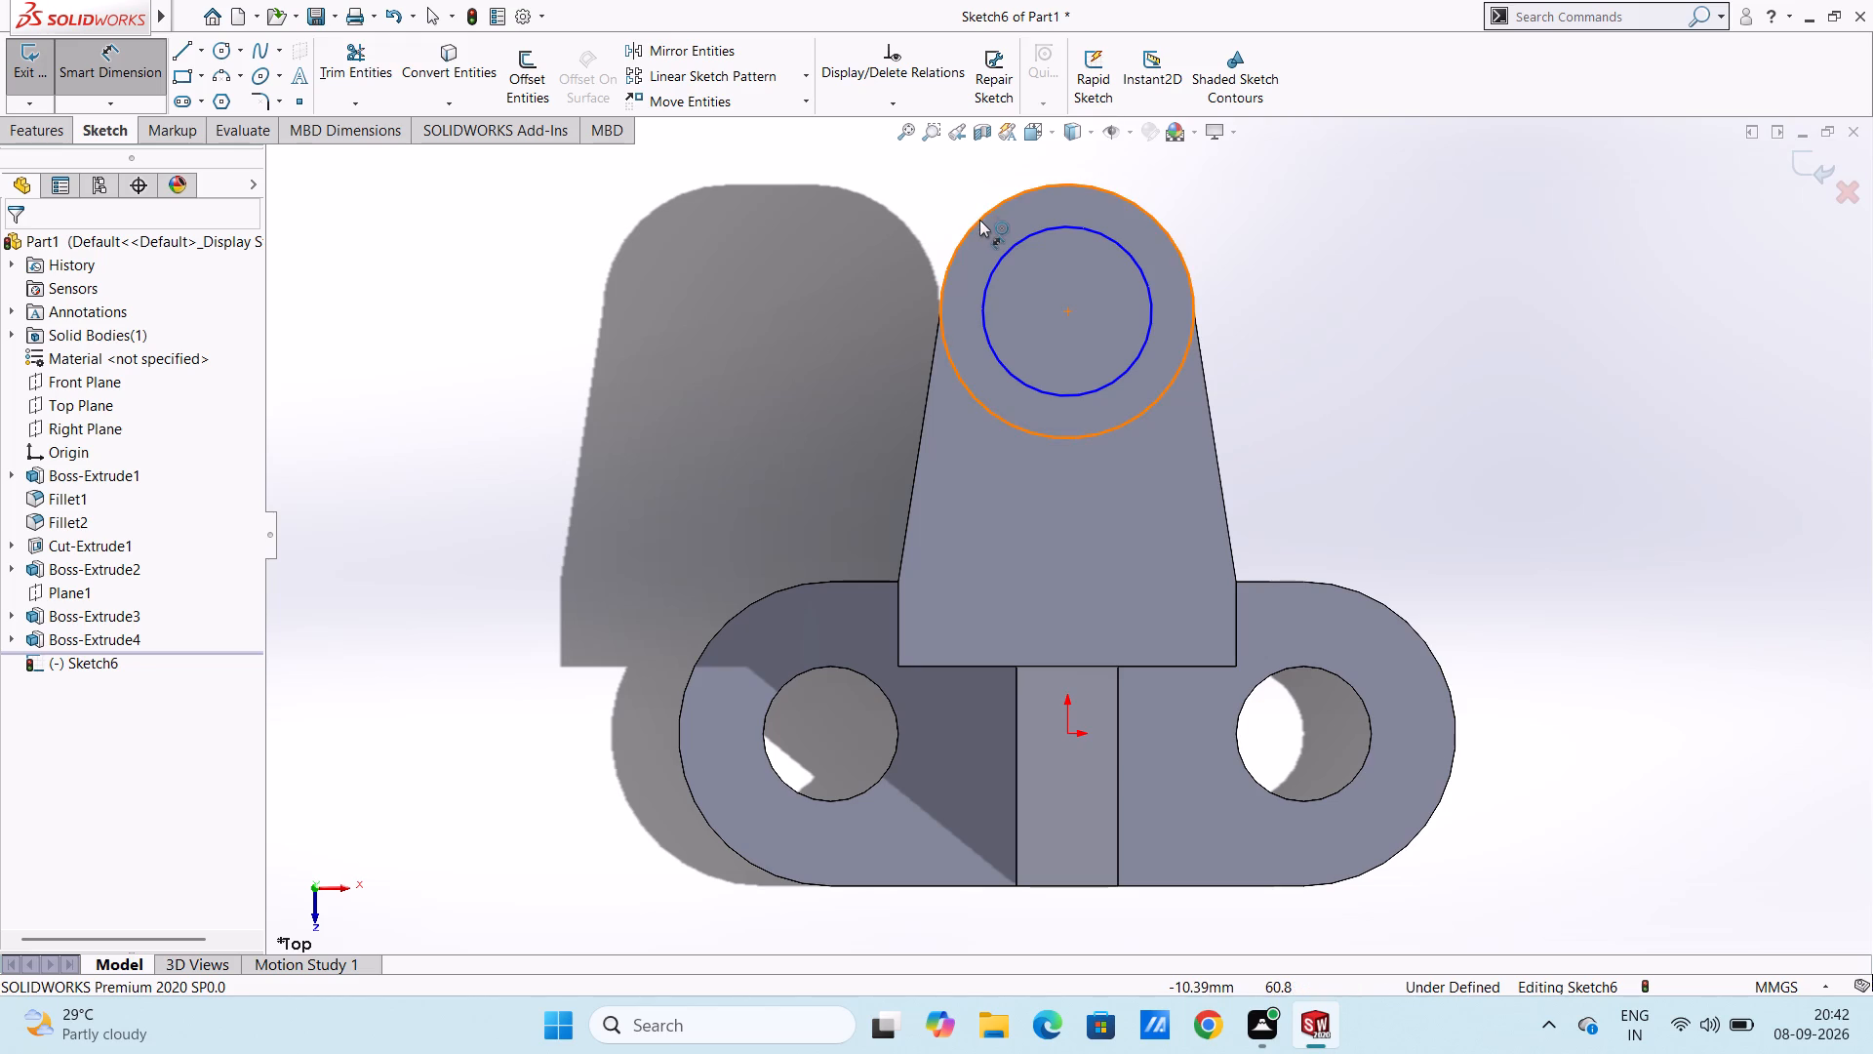
left_click(979, 220)
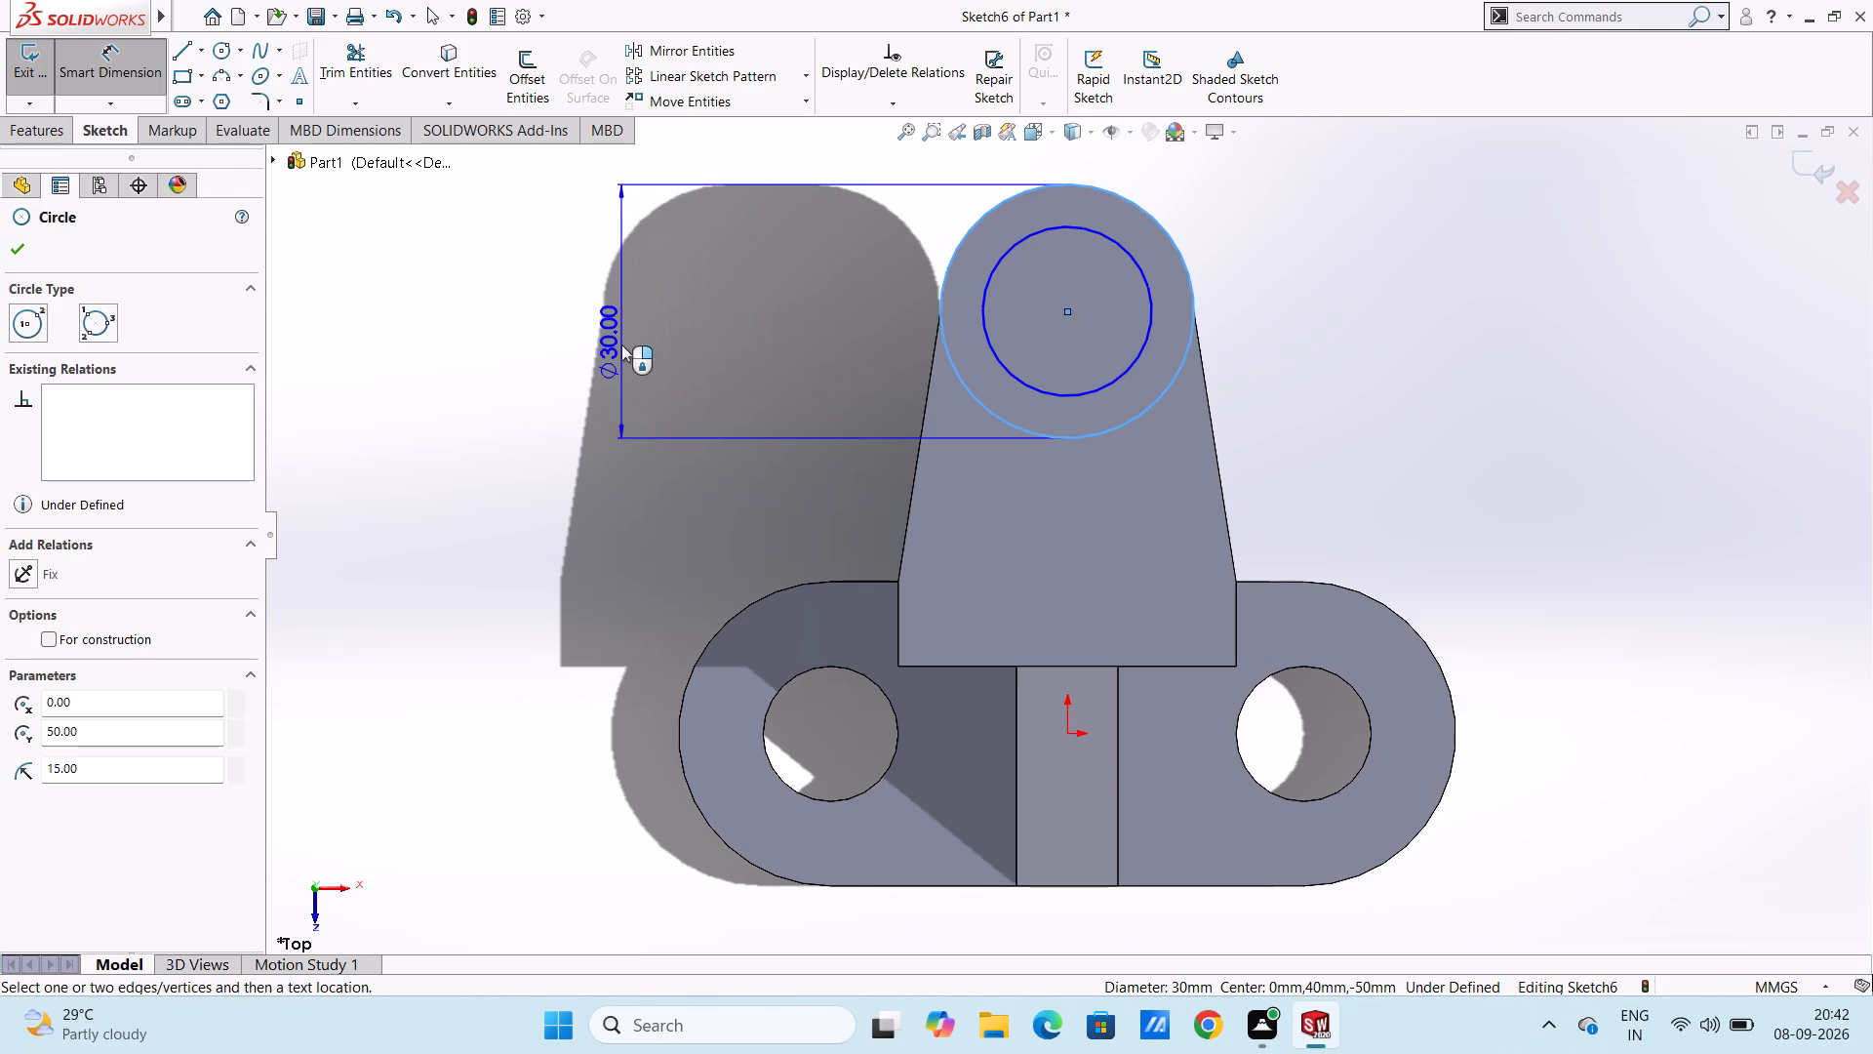
left_click(594, 503)
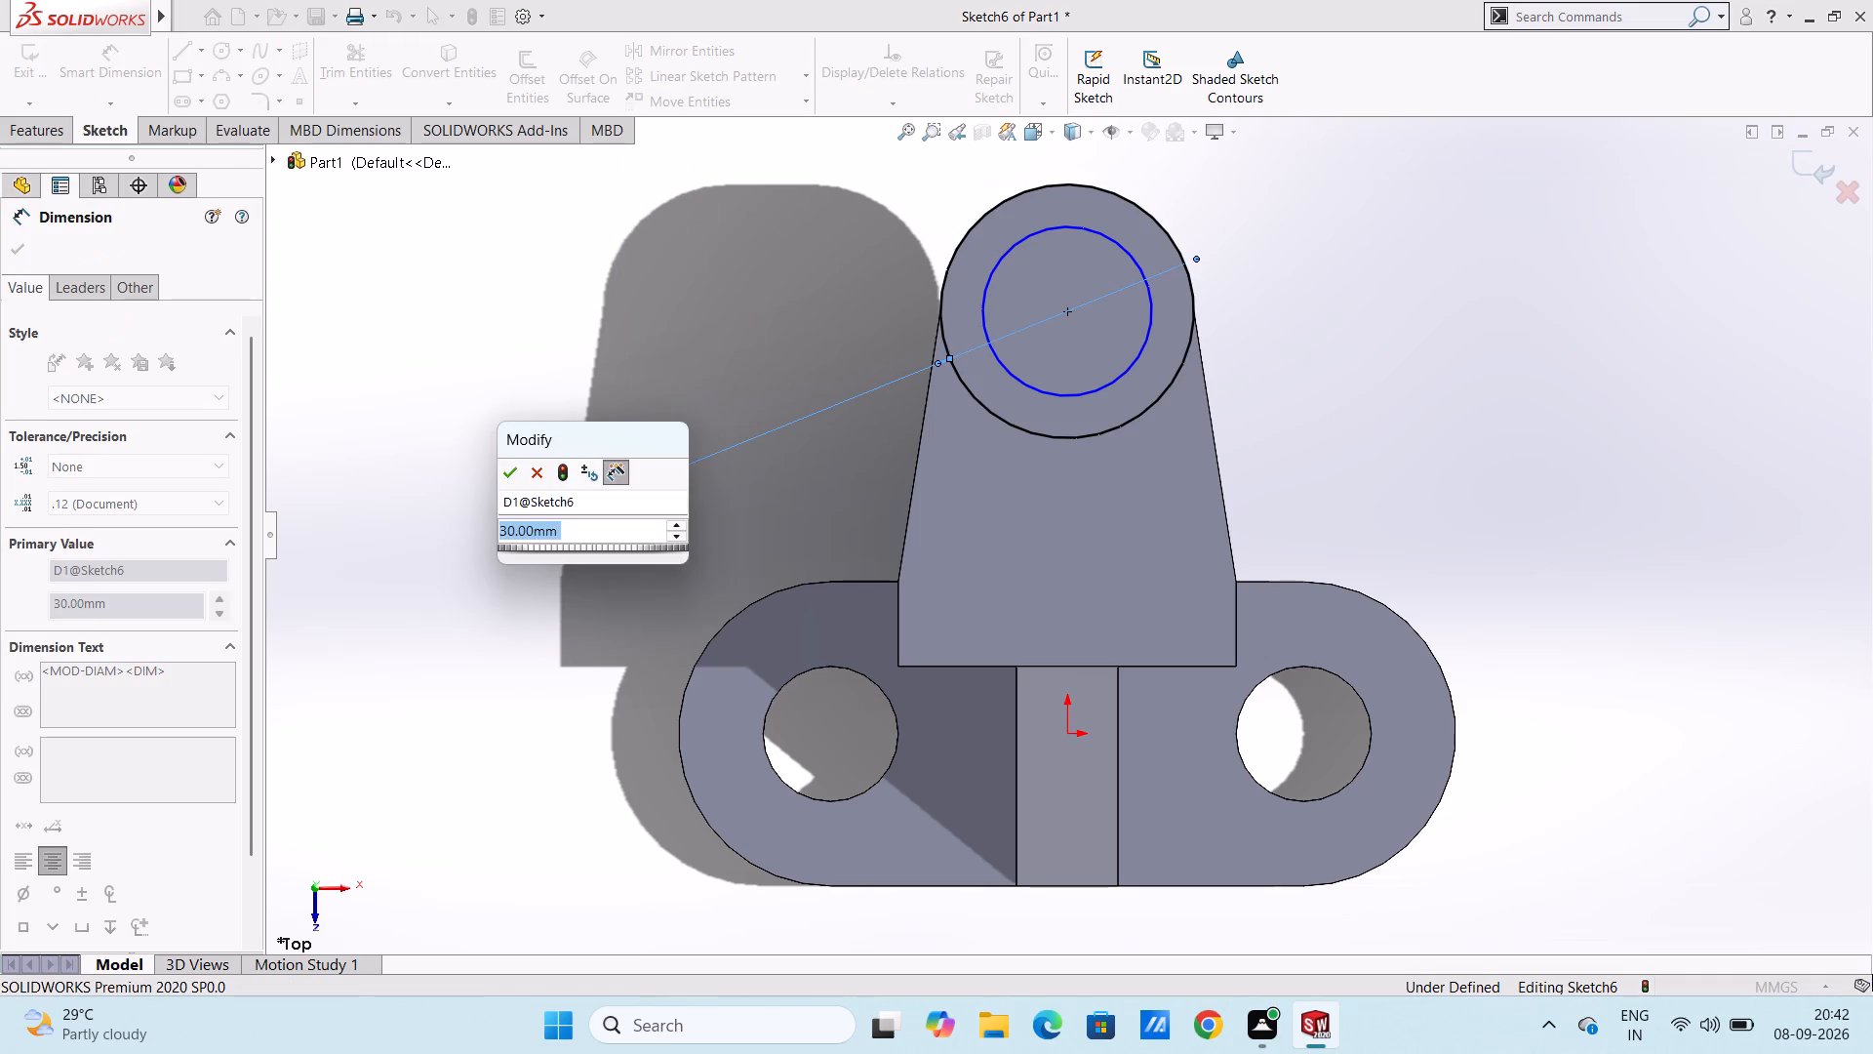
key("Return")
left_click(651, 428)
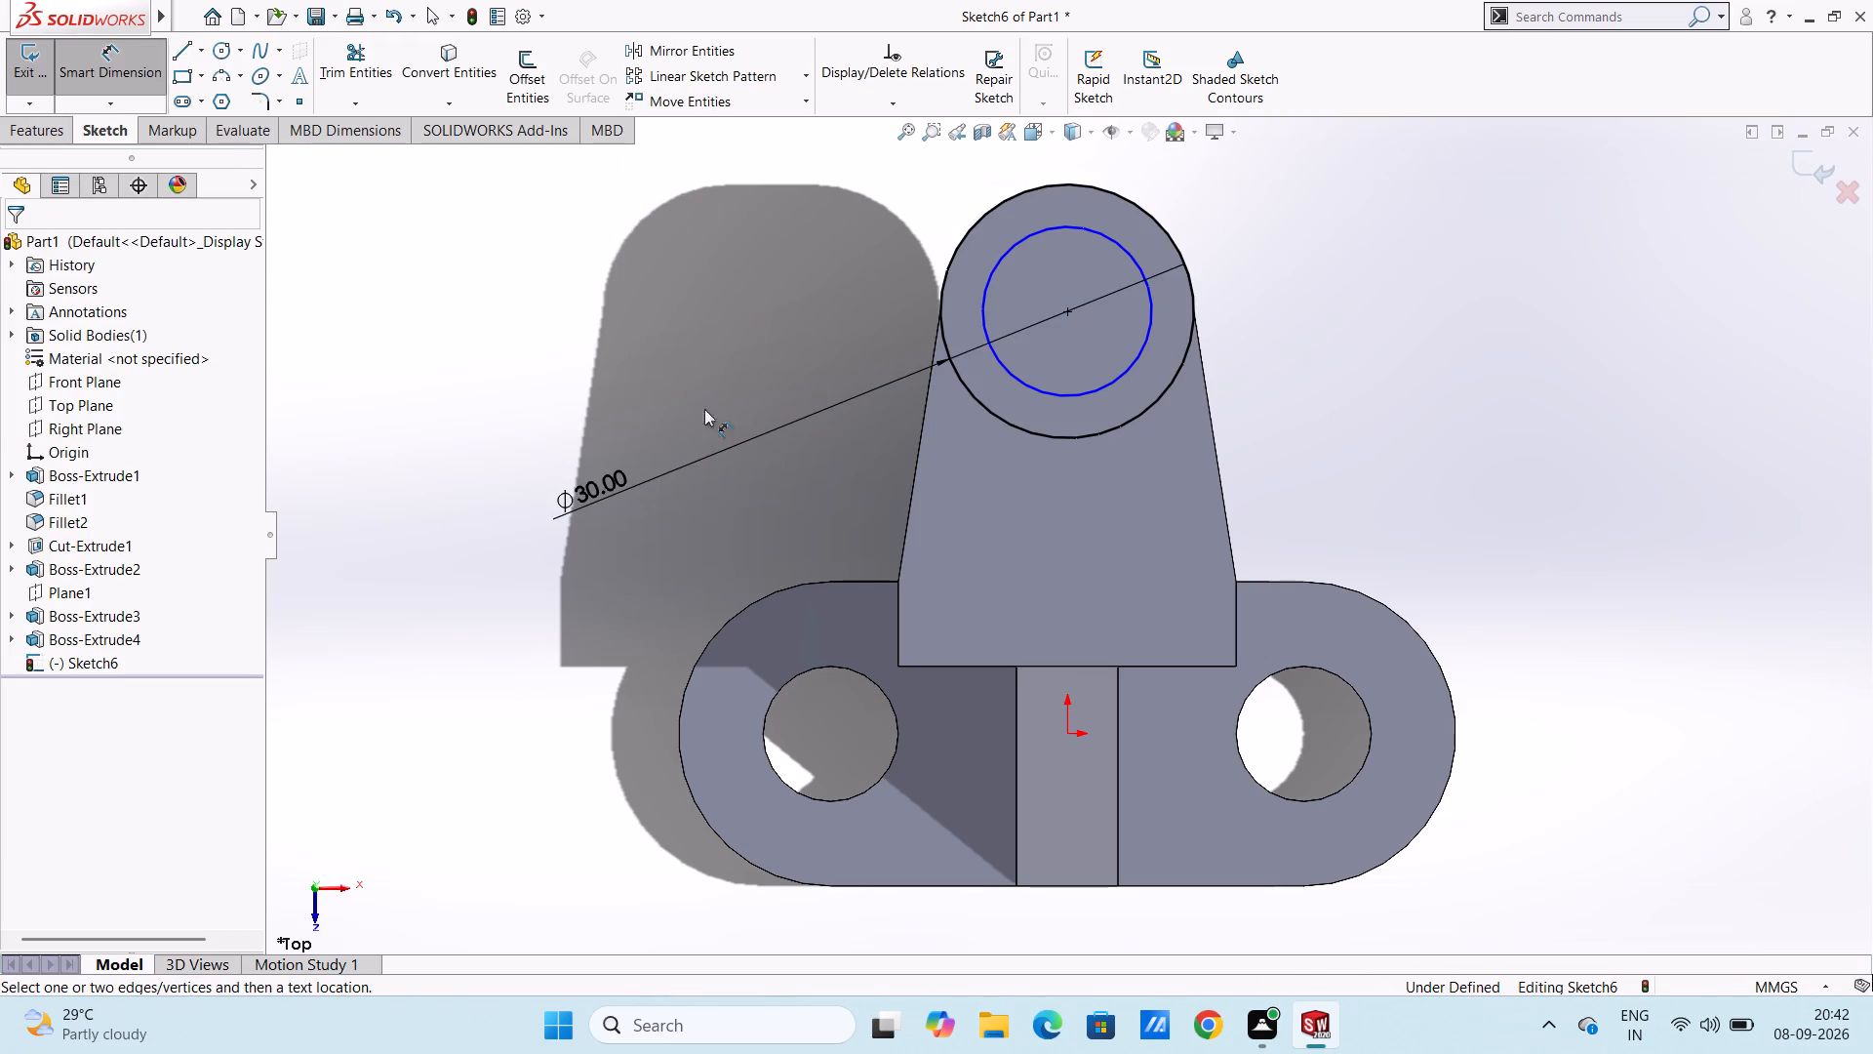
left_click(985, 325)
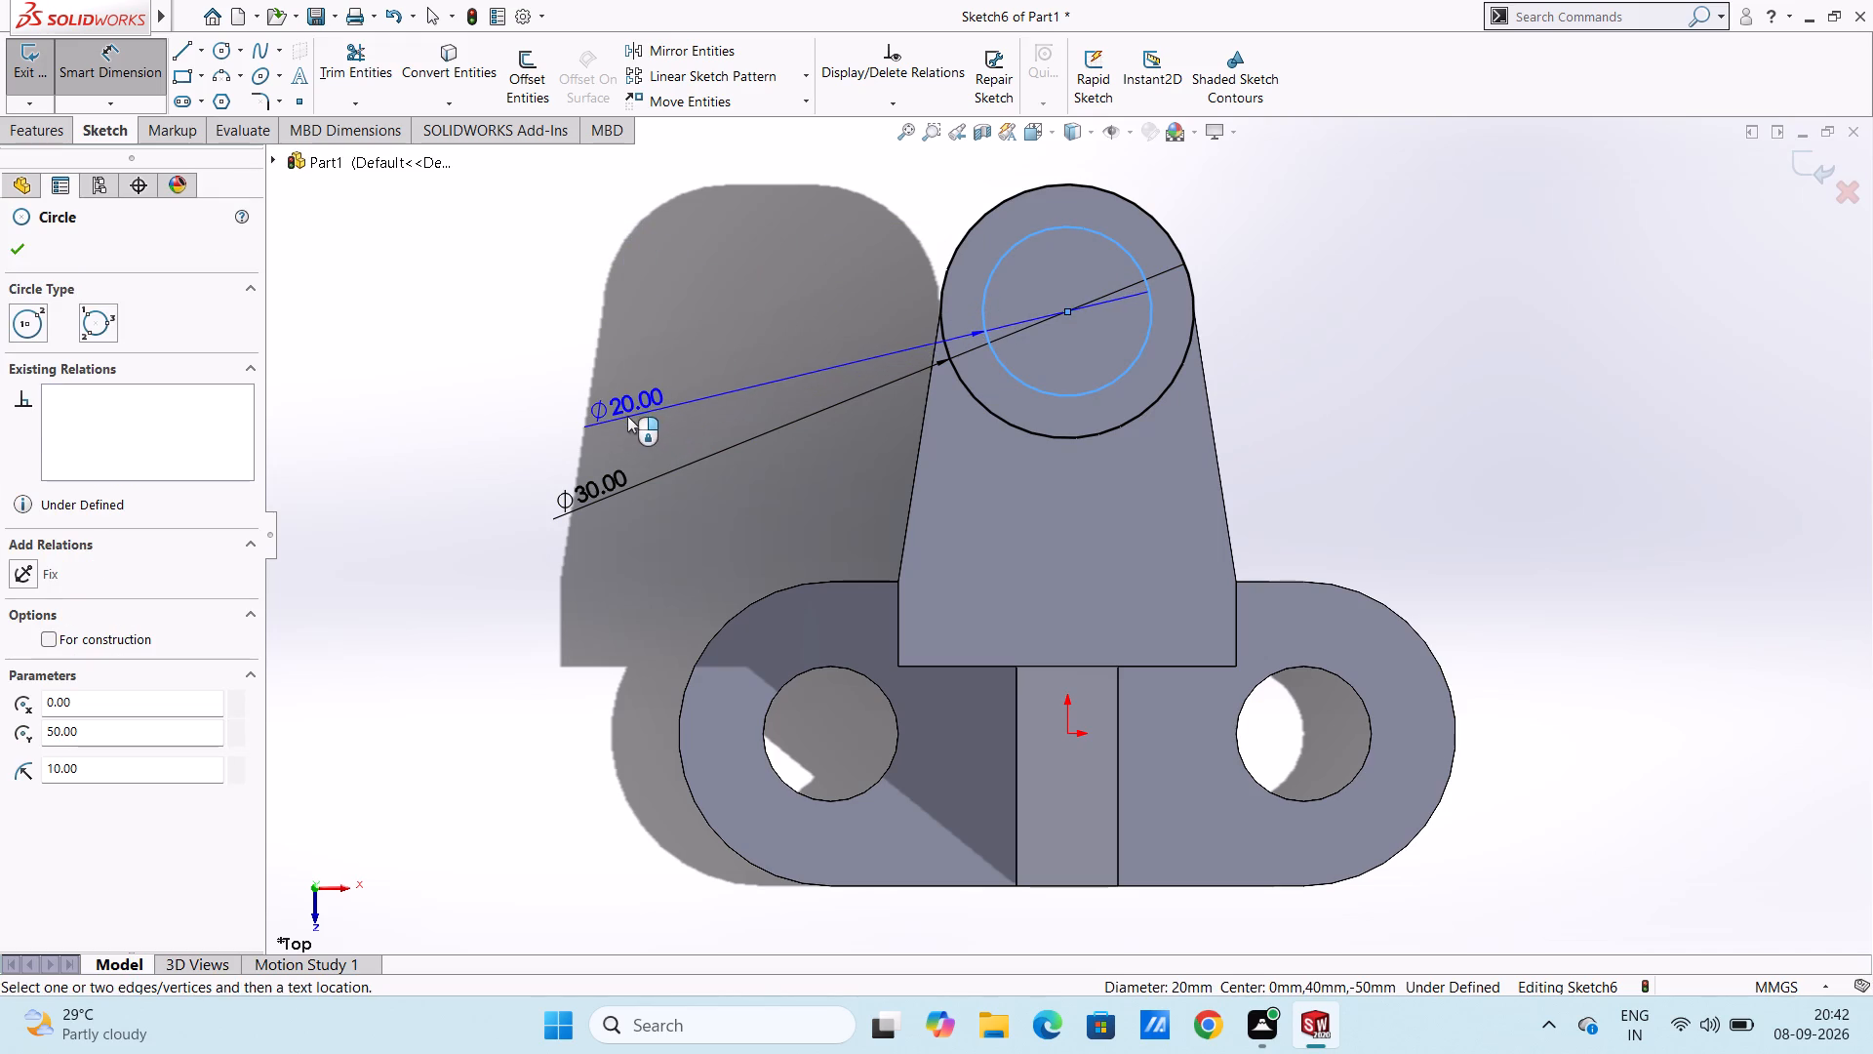
left_click(627, 416)
key("Return")
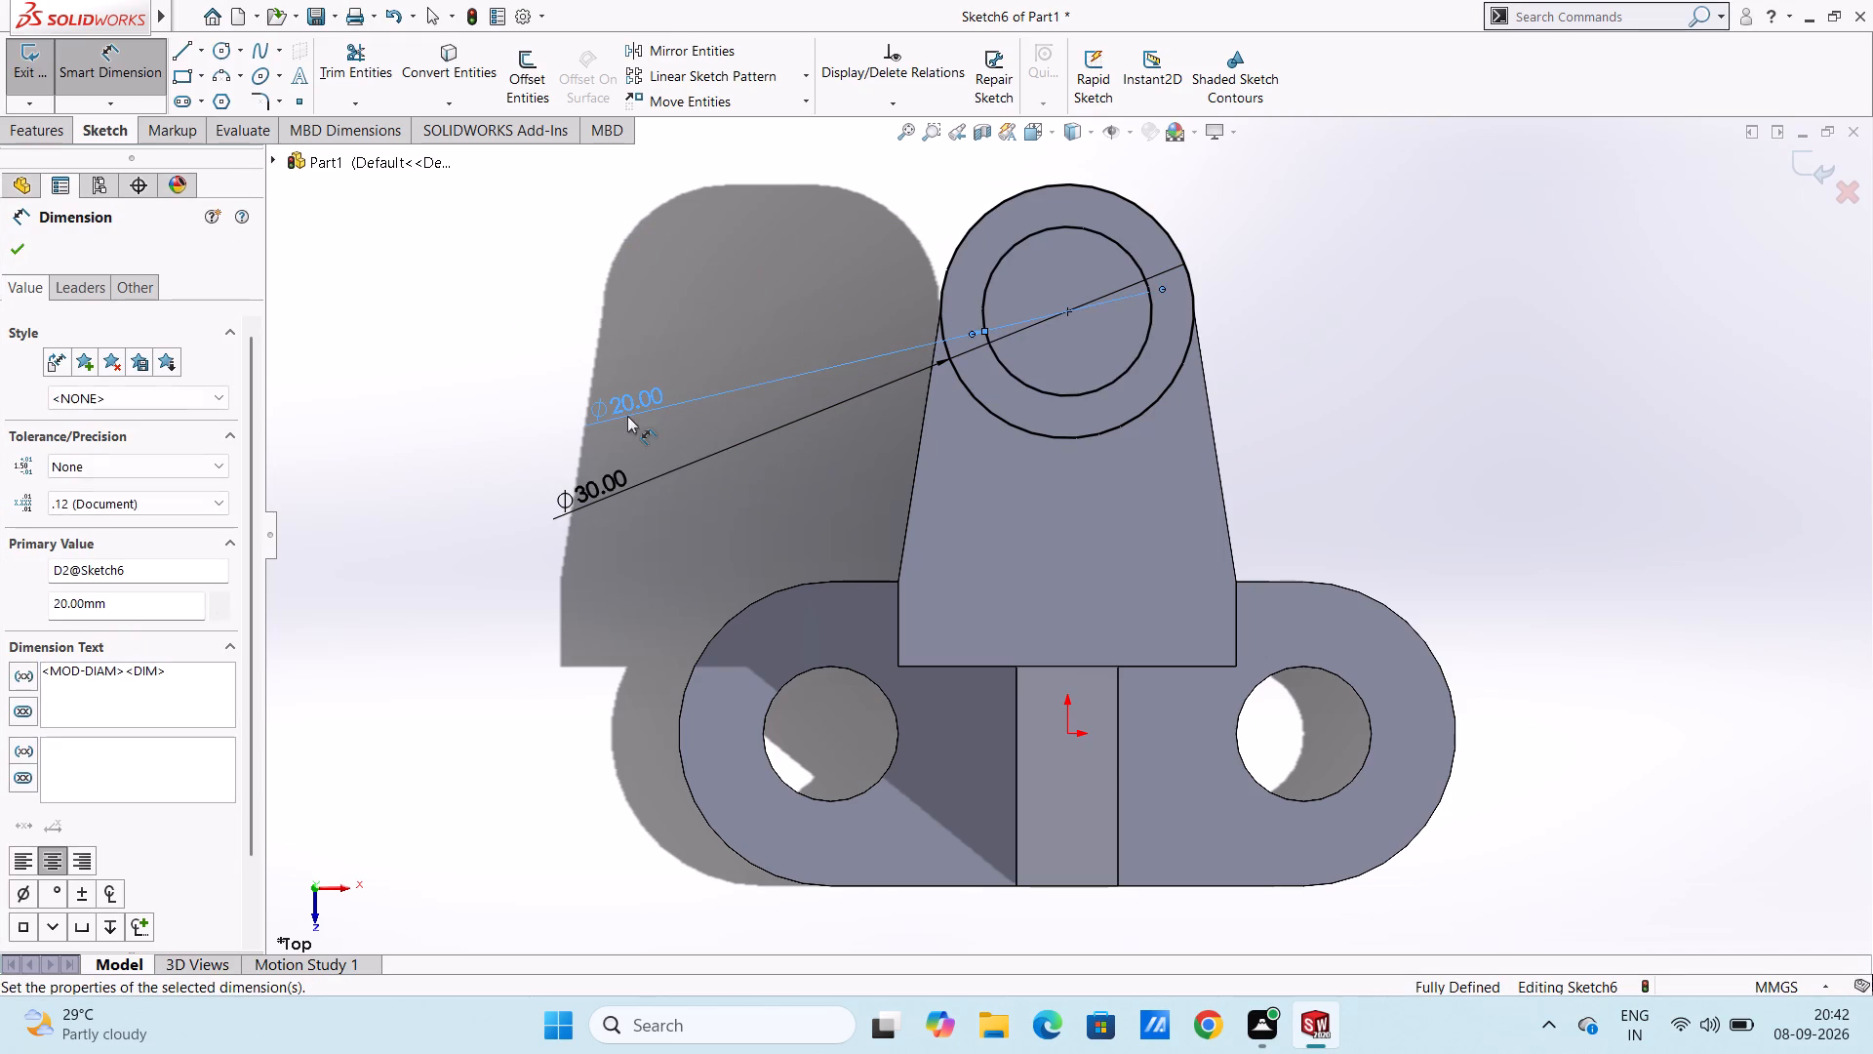
left_click(714, 542)
key("Escape")
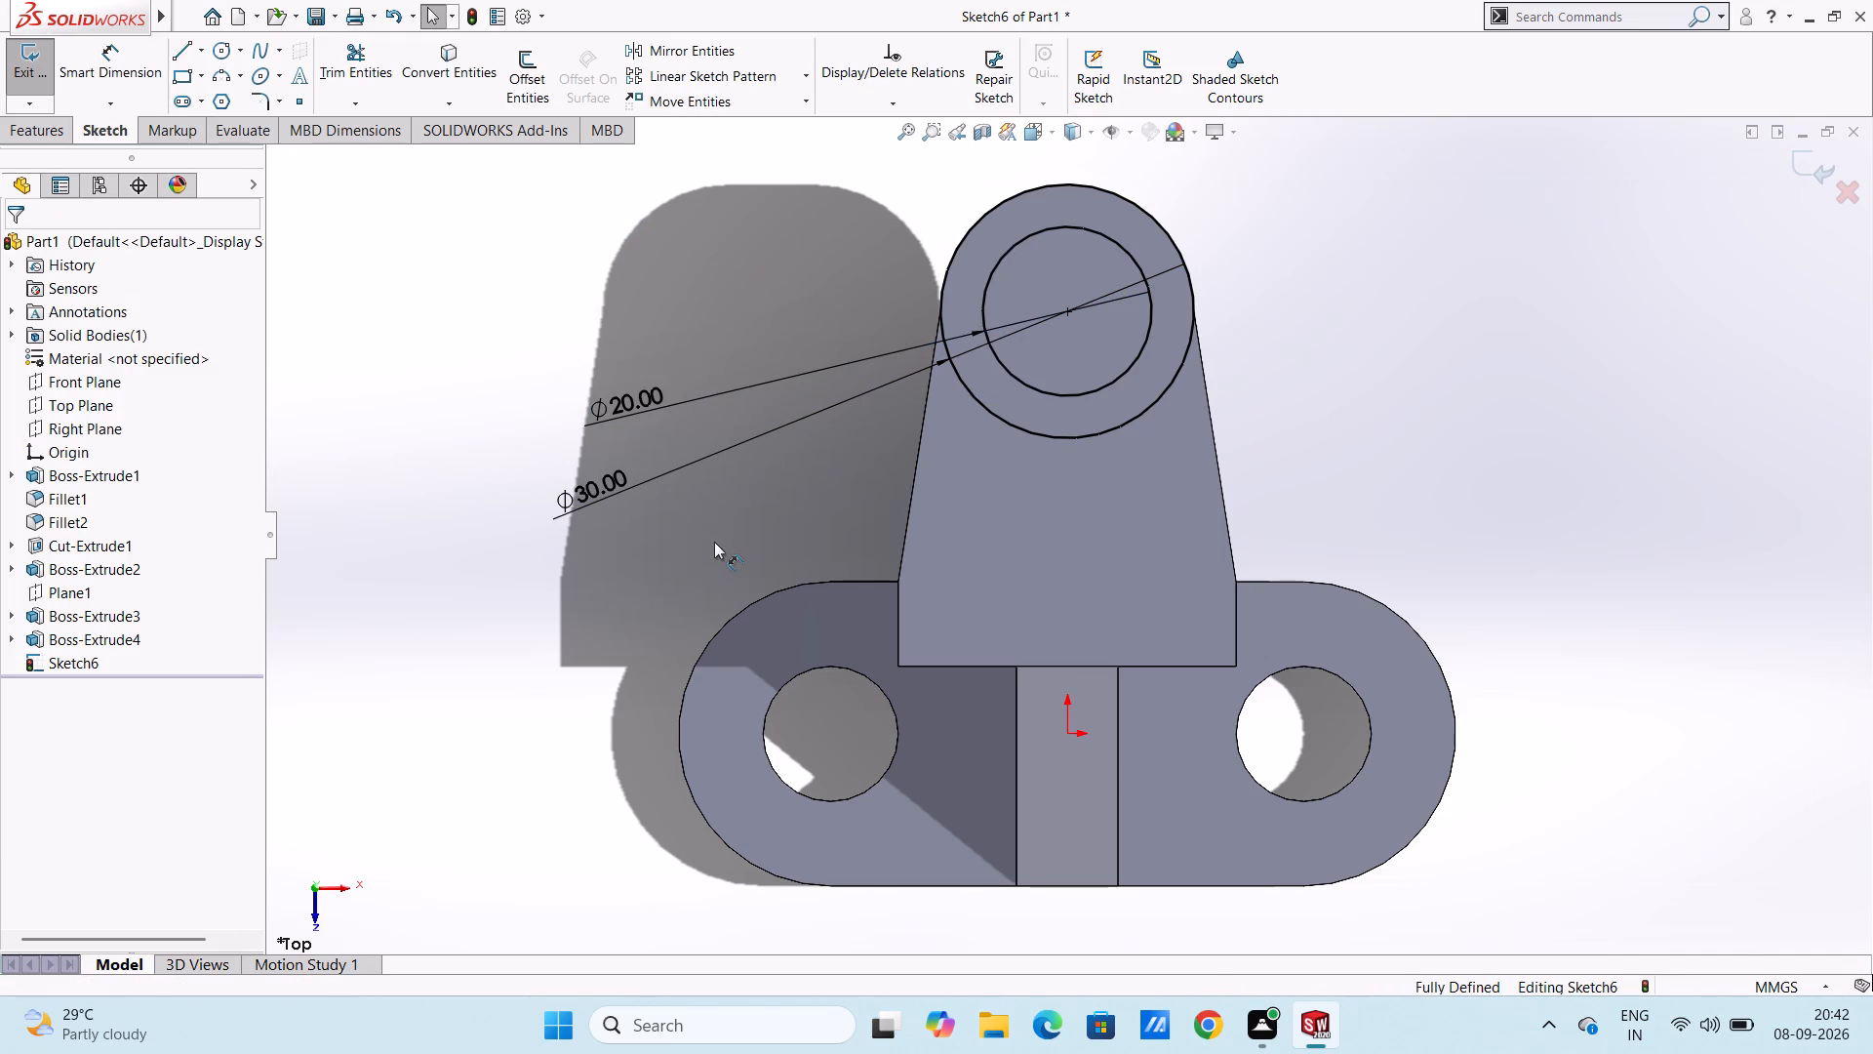
Extrude the ring between the two circles 10 mm upward from the arm's top face.
key("ctrl+7")
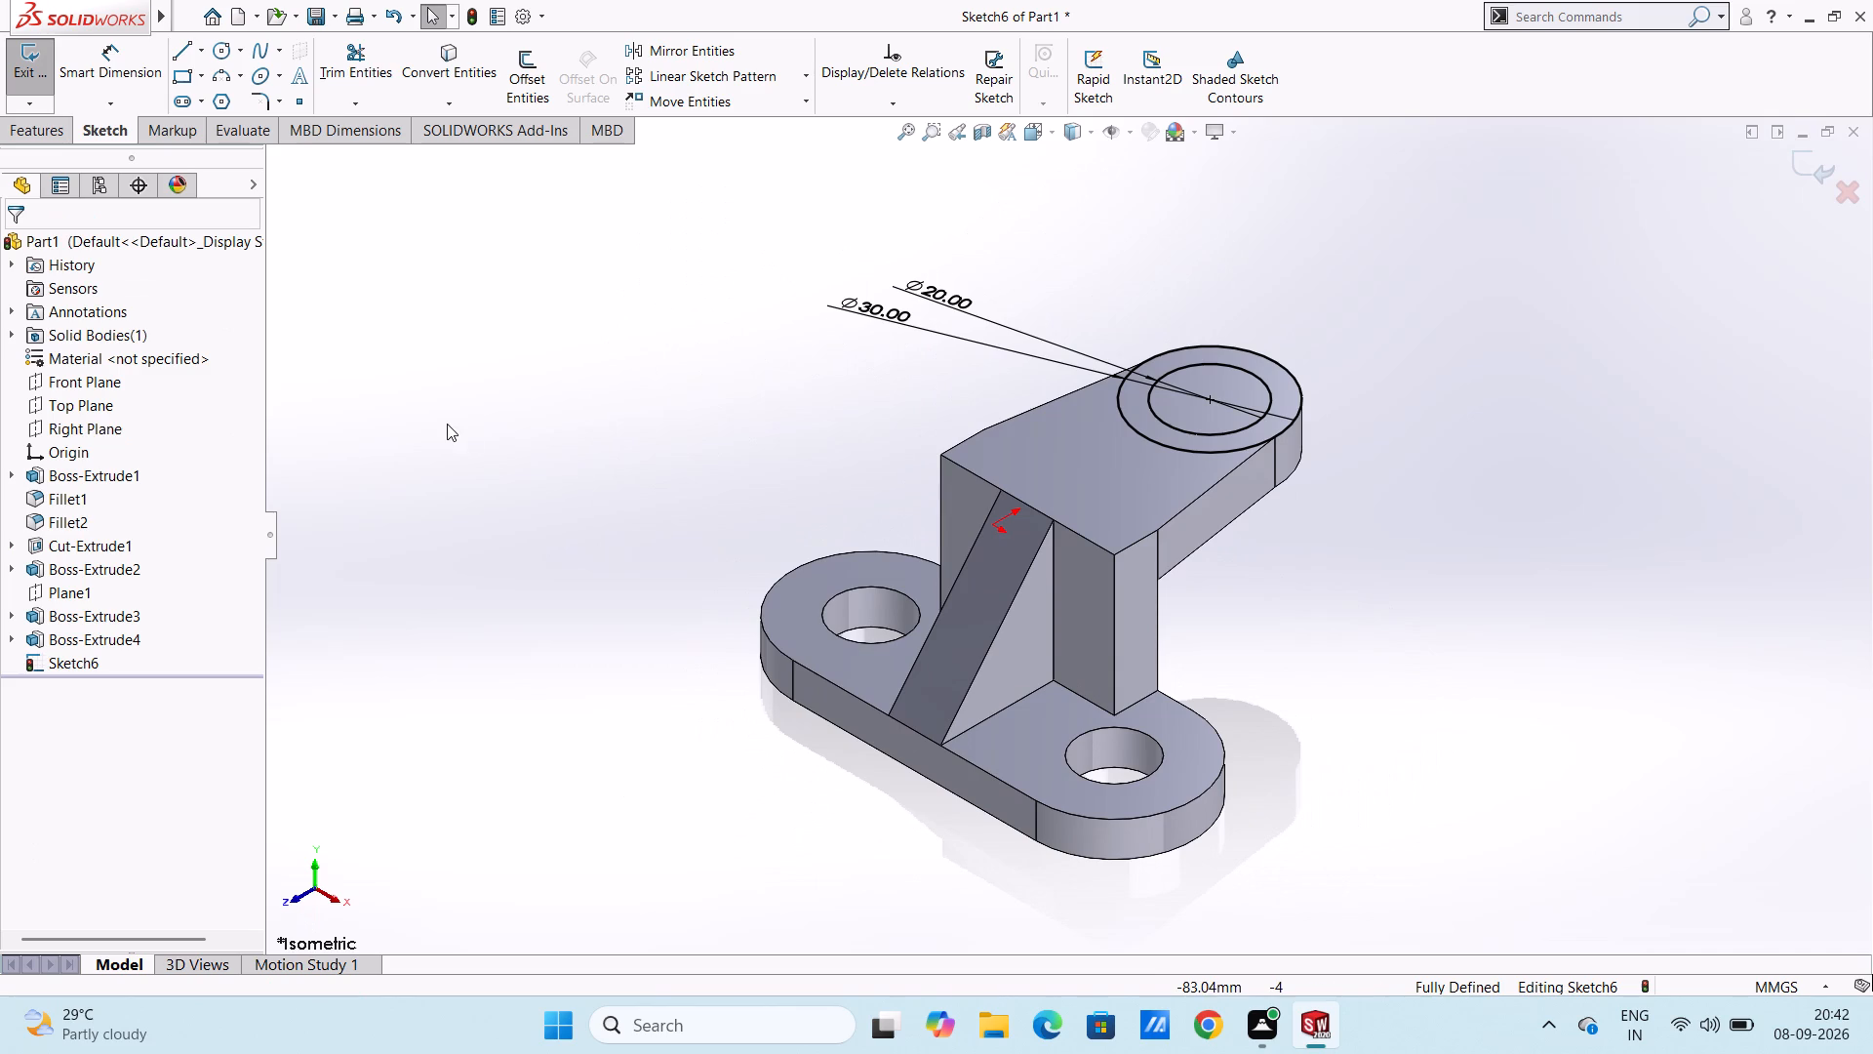
left_click(28, 132)
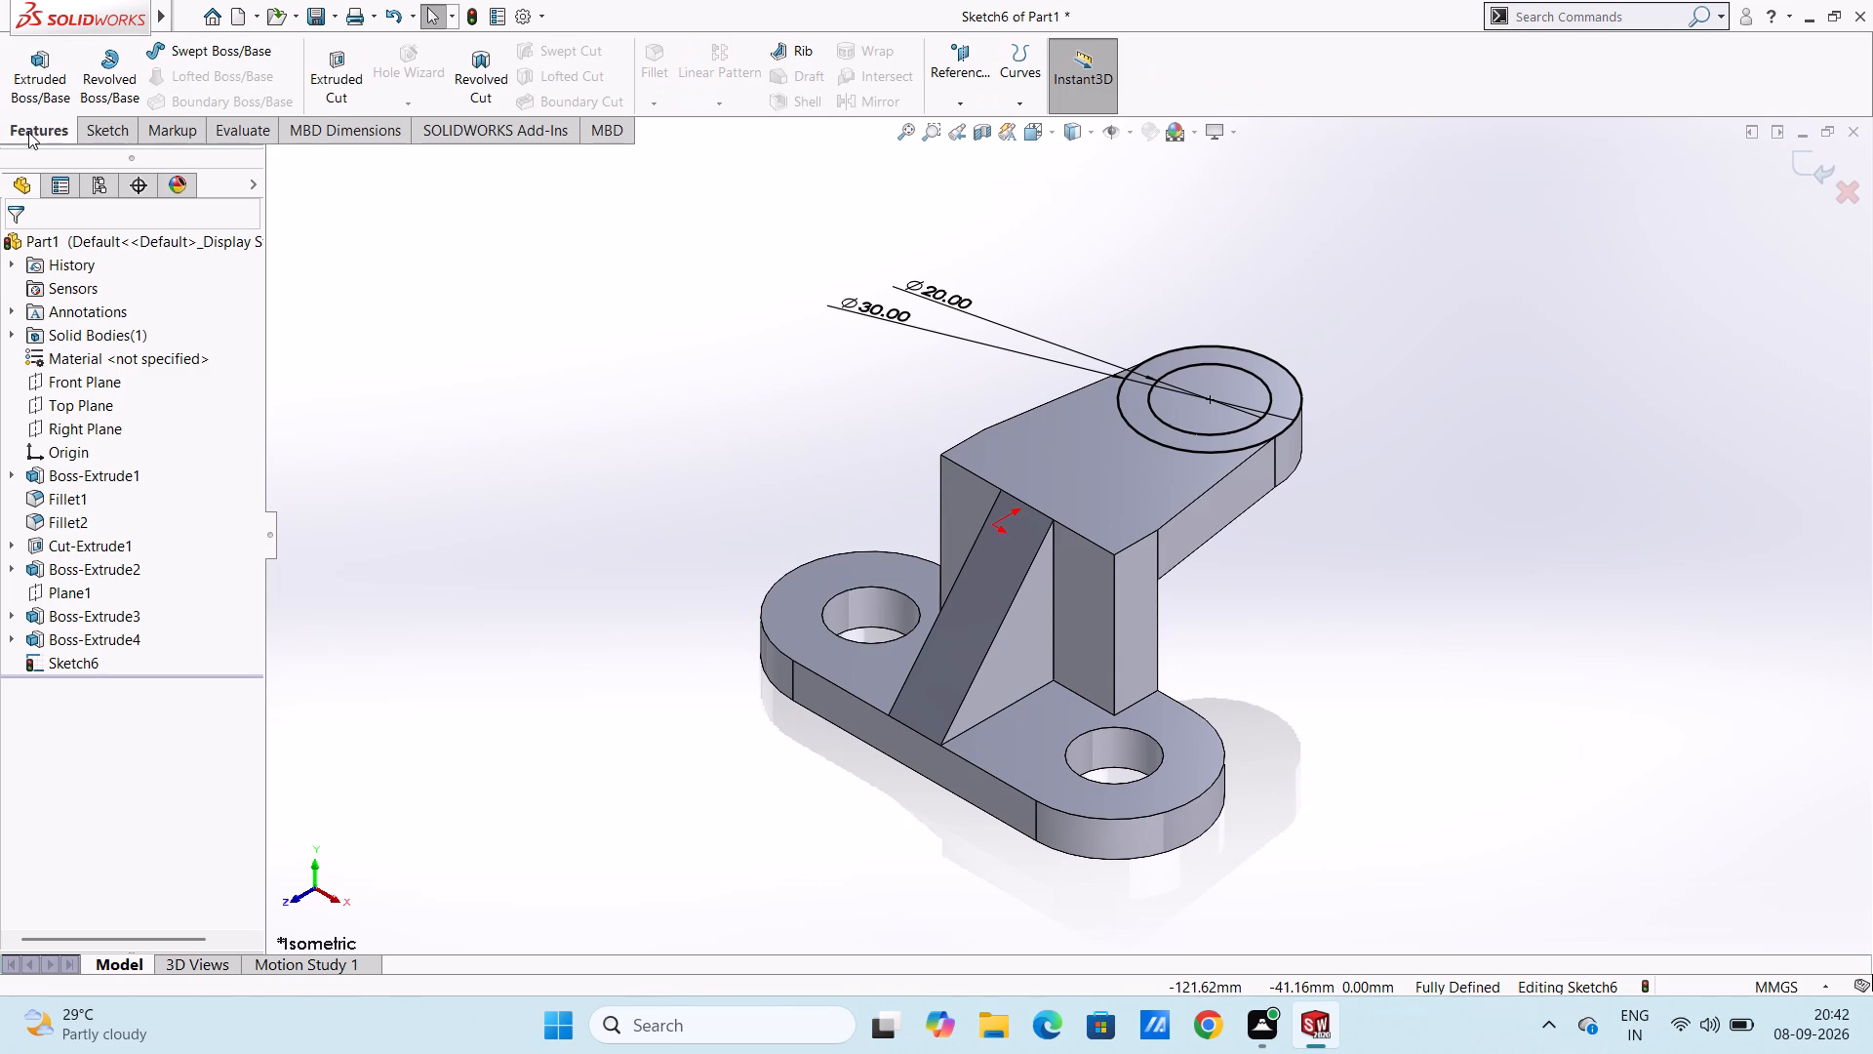
left_click(38, 82)
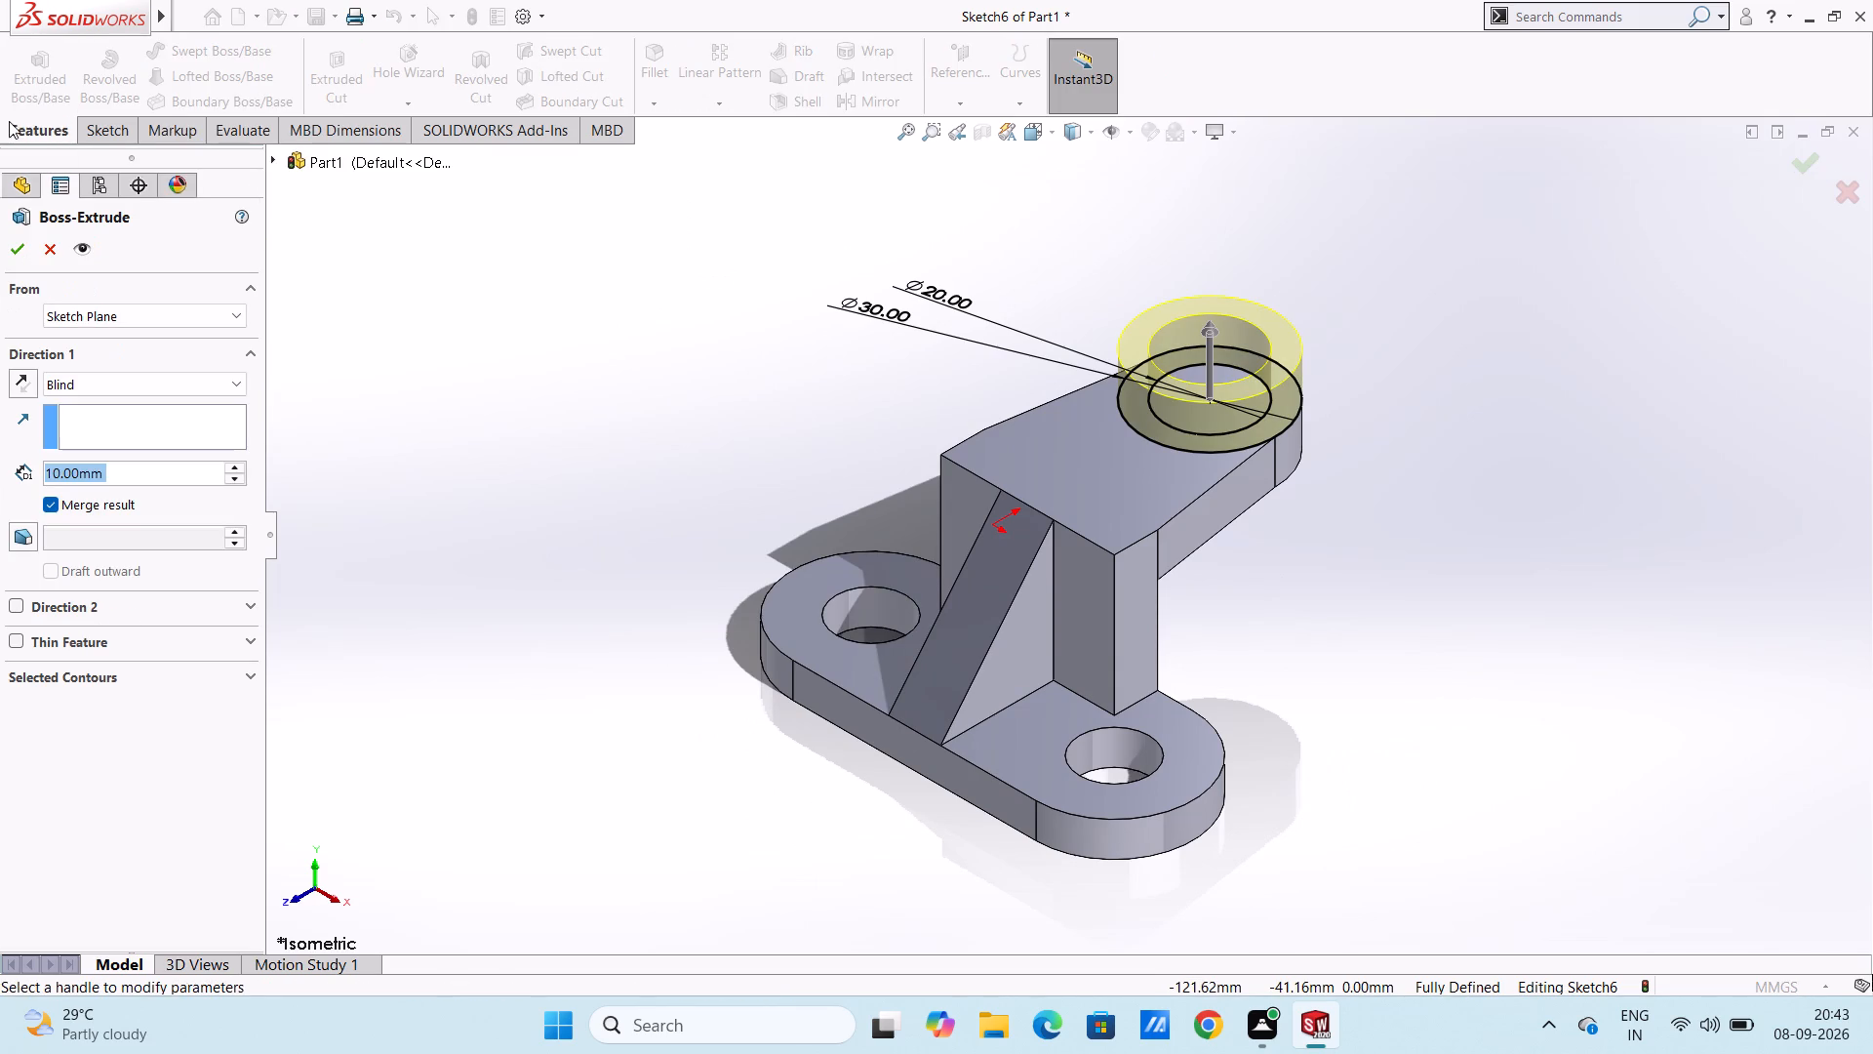
left_click(12, 247)
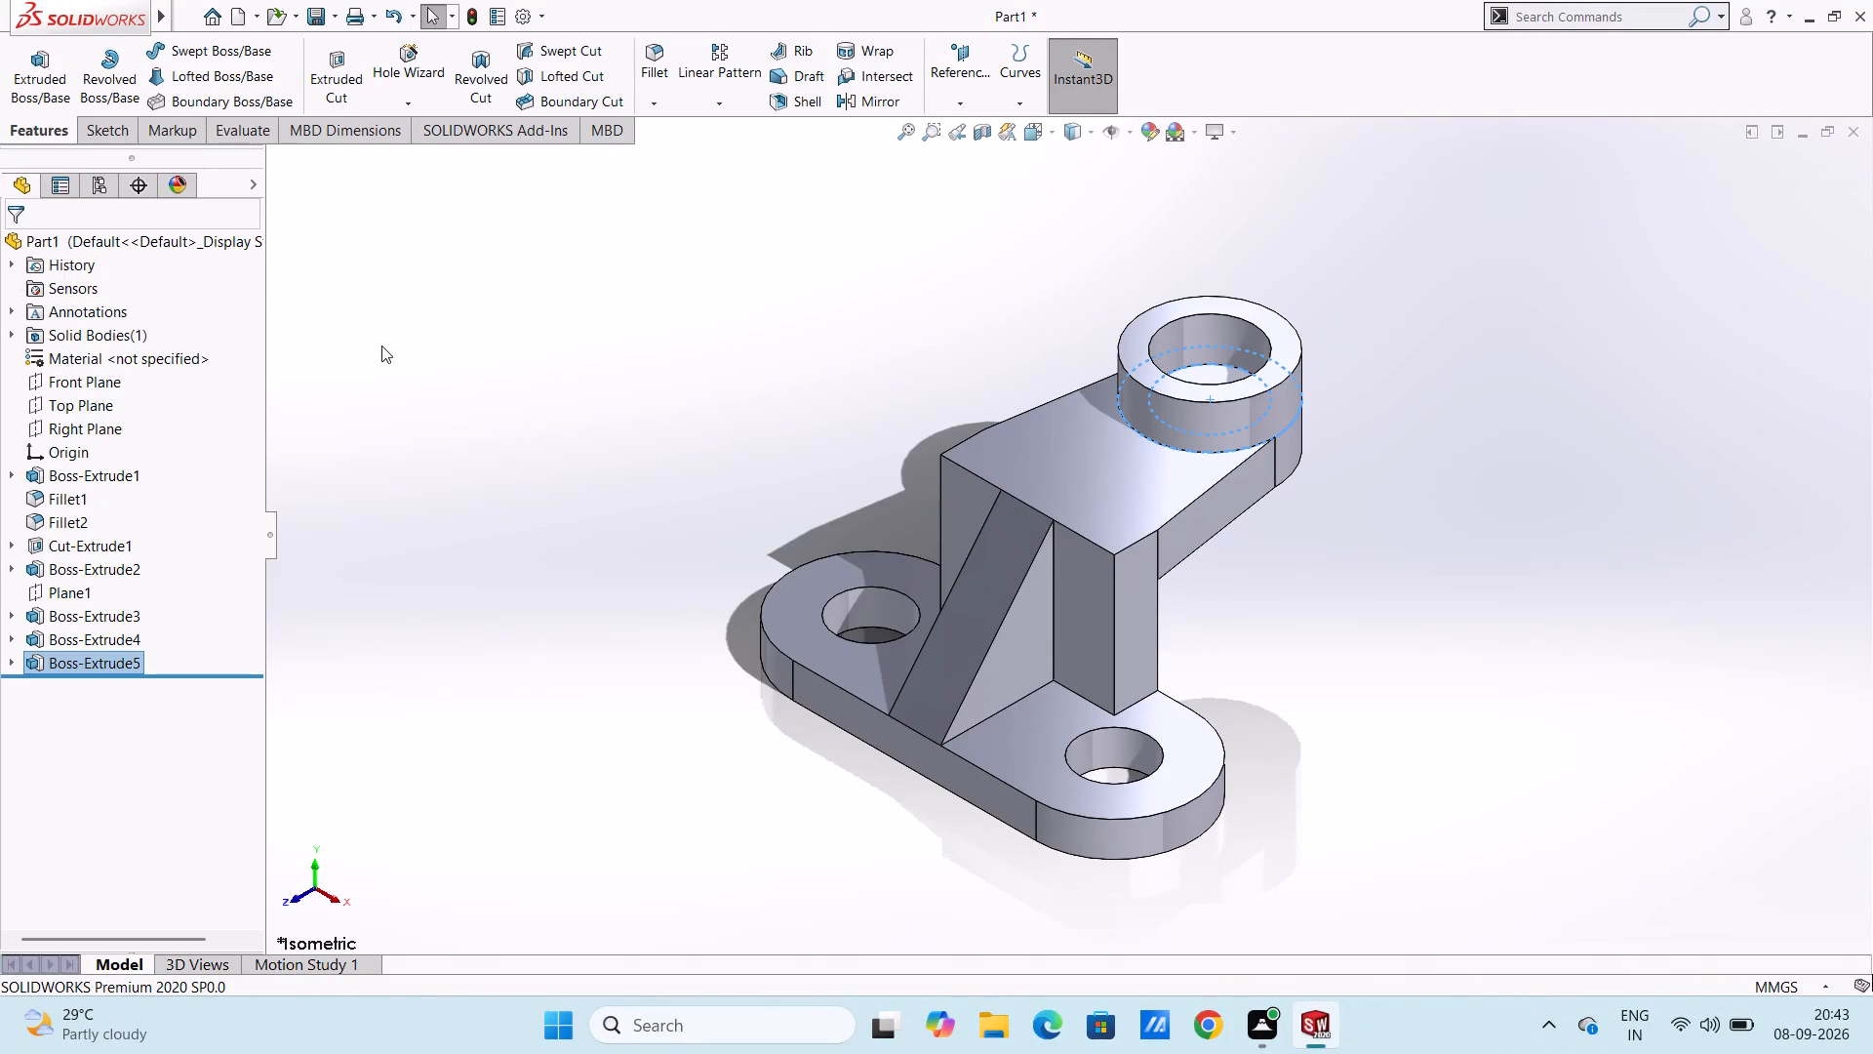
left_click(381, 345)
Open a sketch on the arm's face inside the ring and draw a 10 mm radius circle matching the ring's inner edge.
key("ctrl+5")
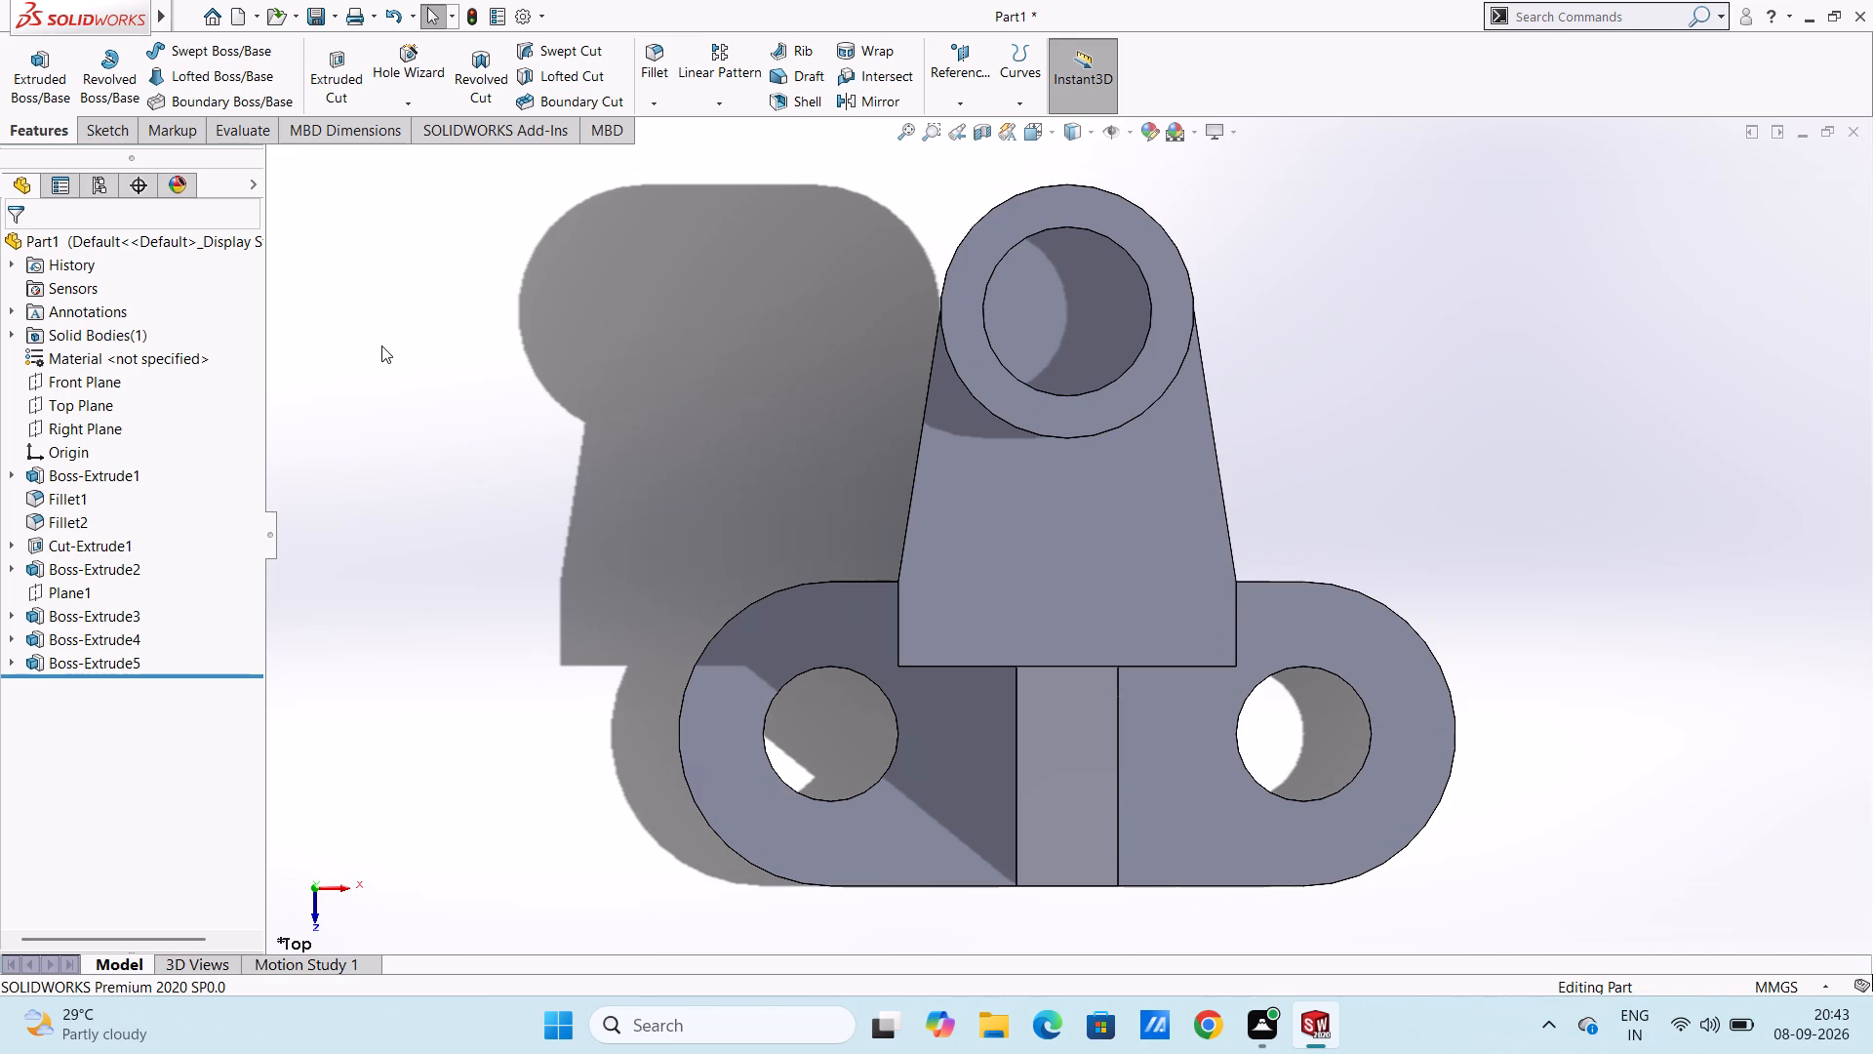
key("ctrl+7")
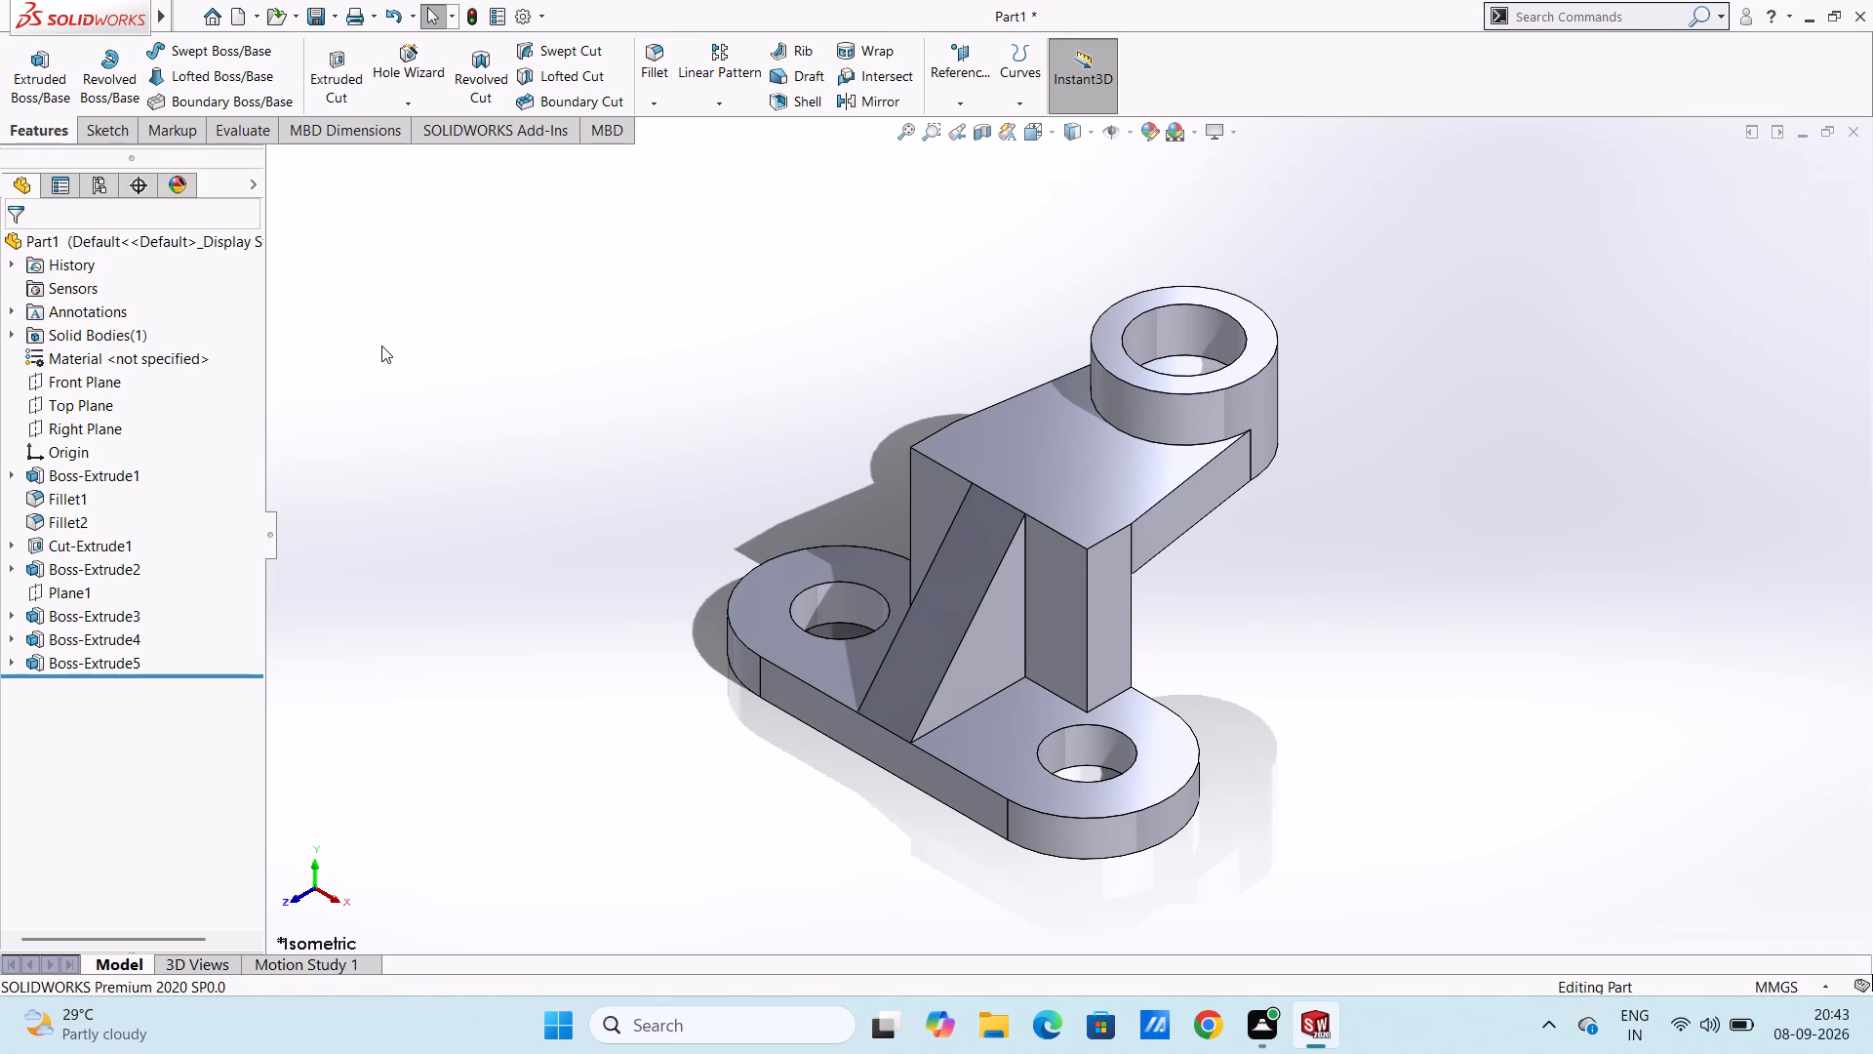
key("ctrl+5")
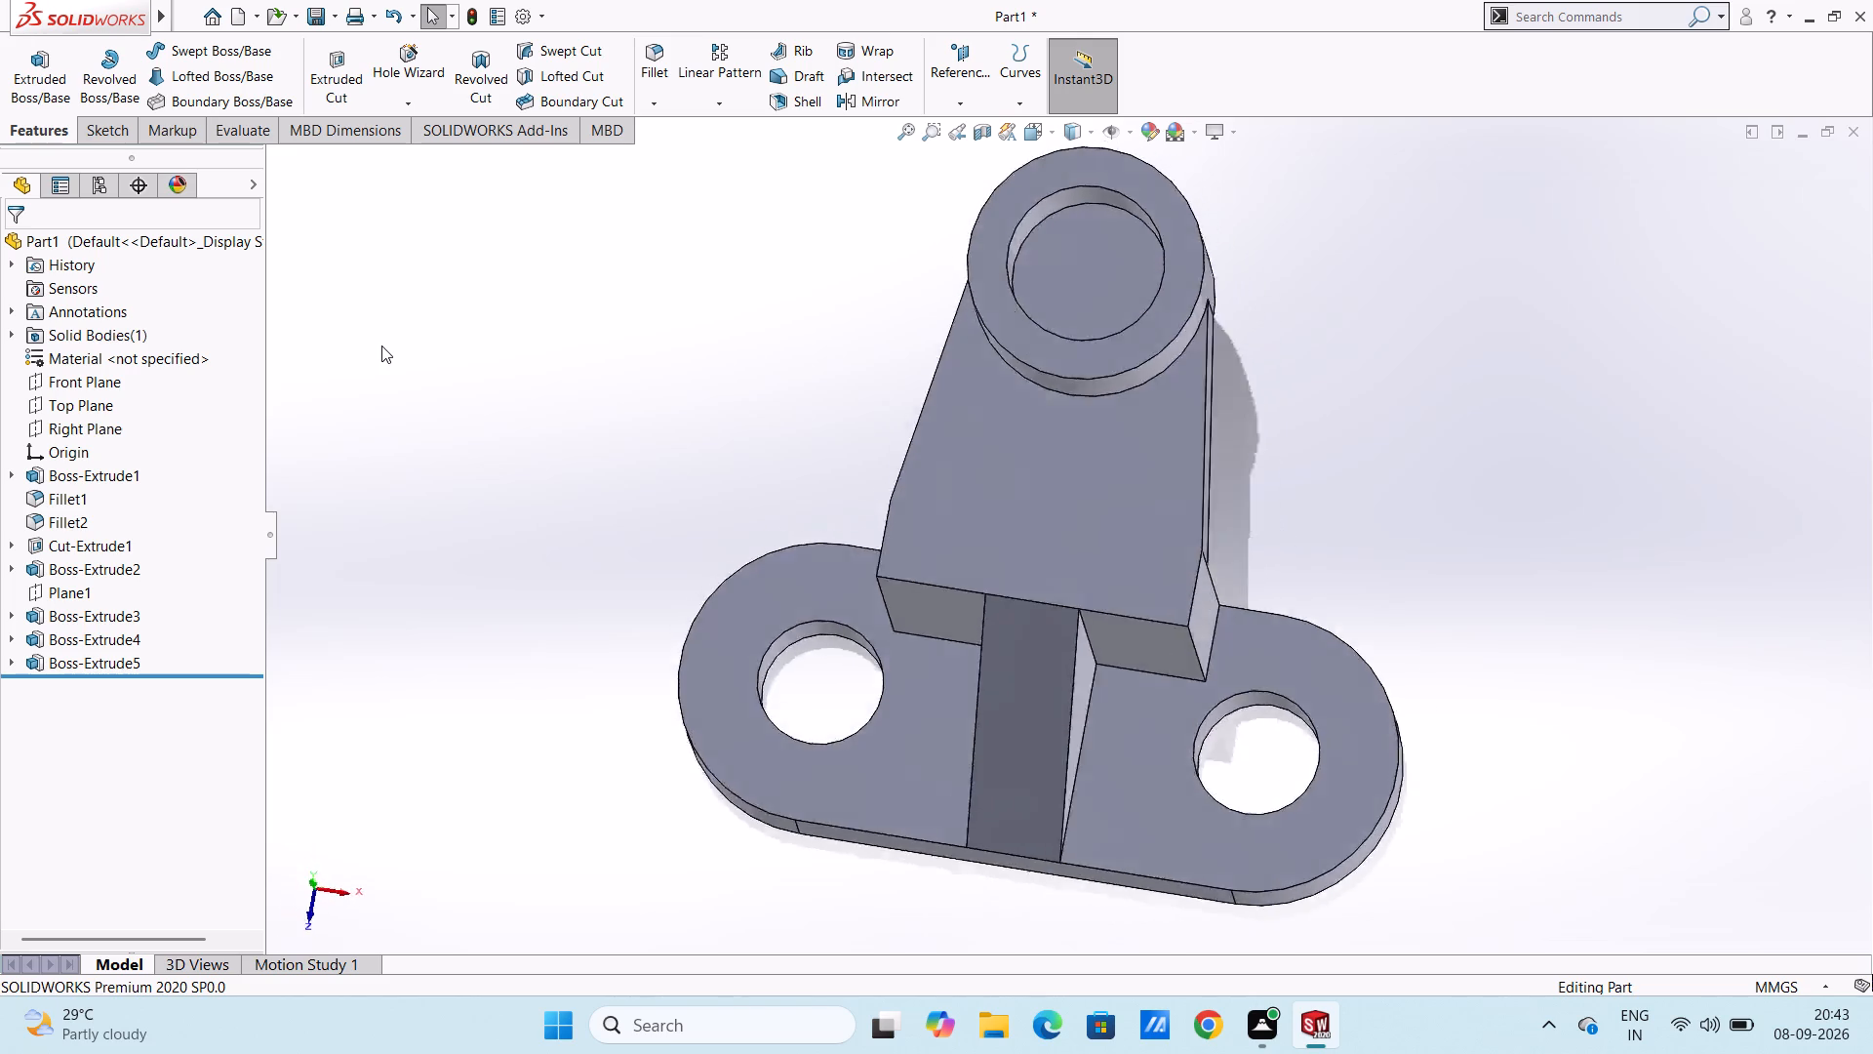
left_click(1056, 286)
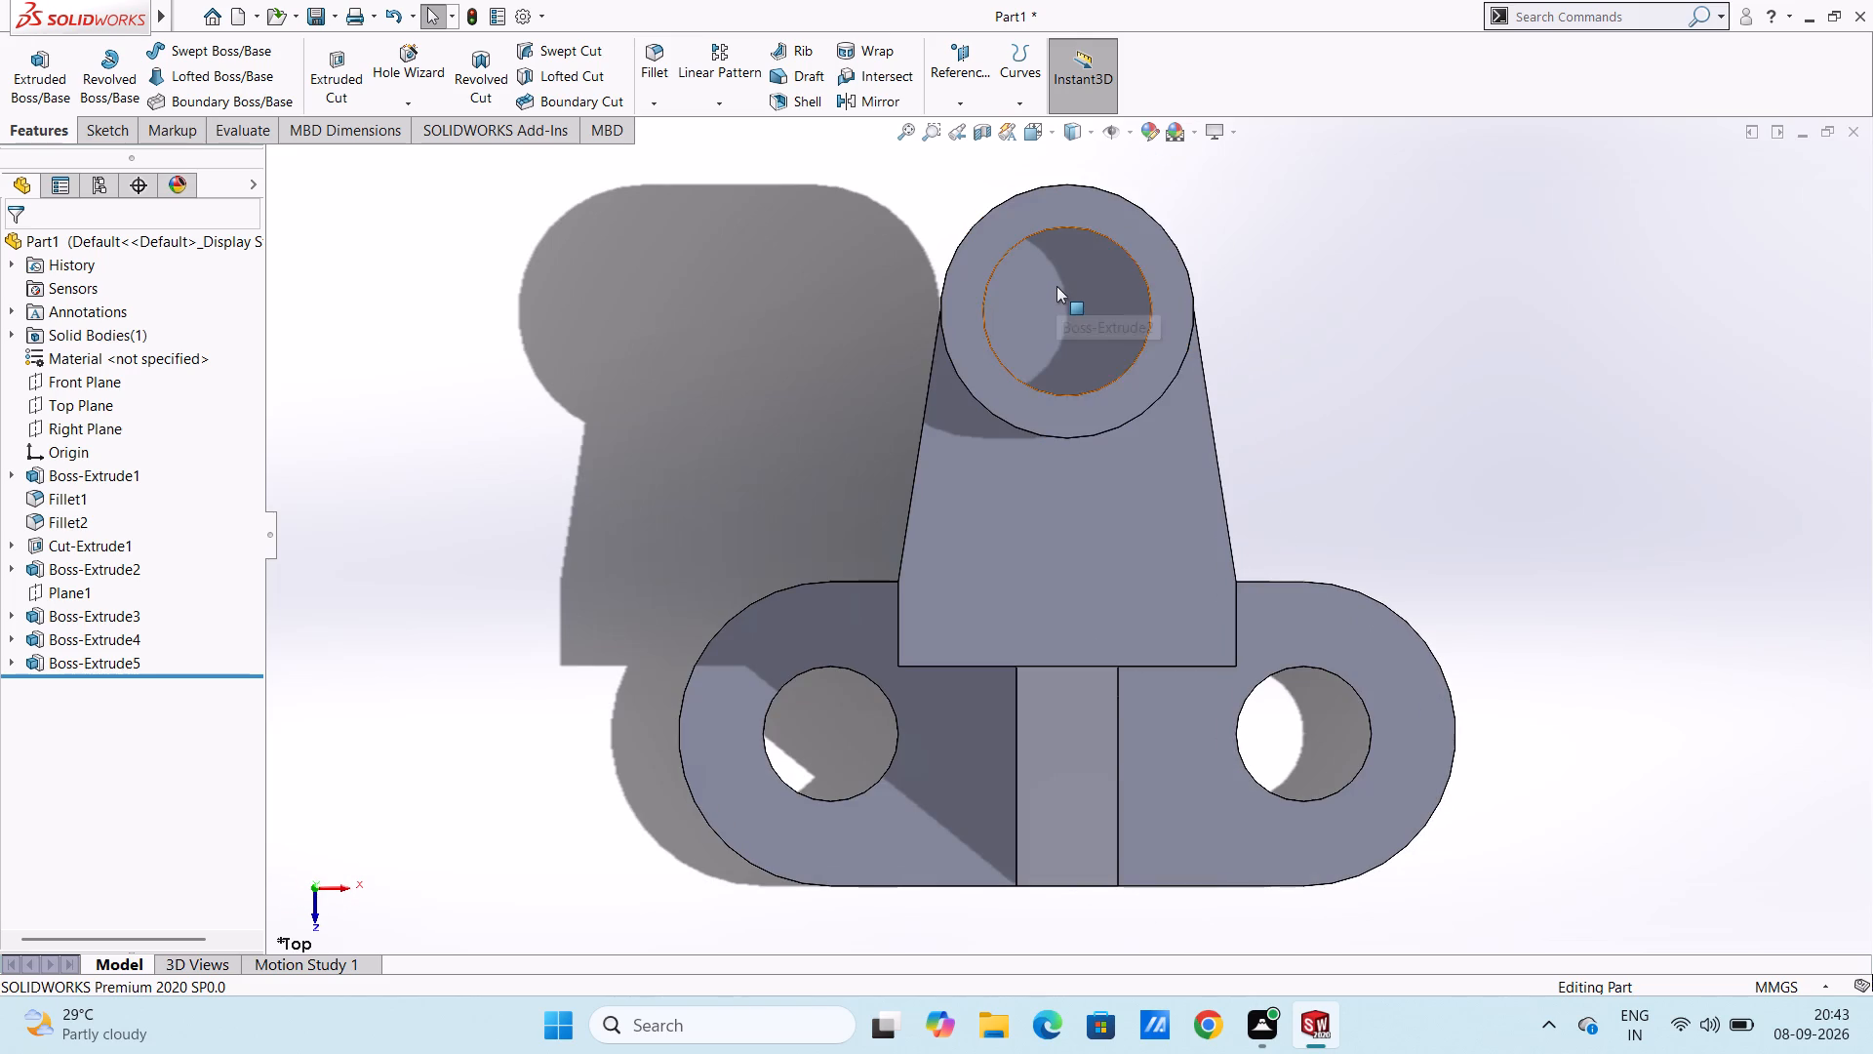
left_click(1146, 235)
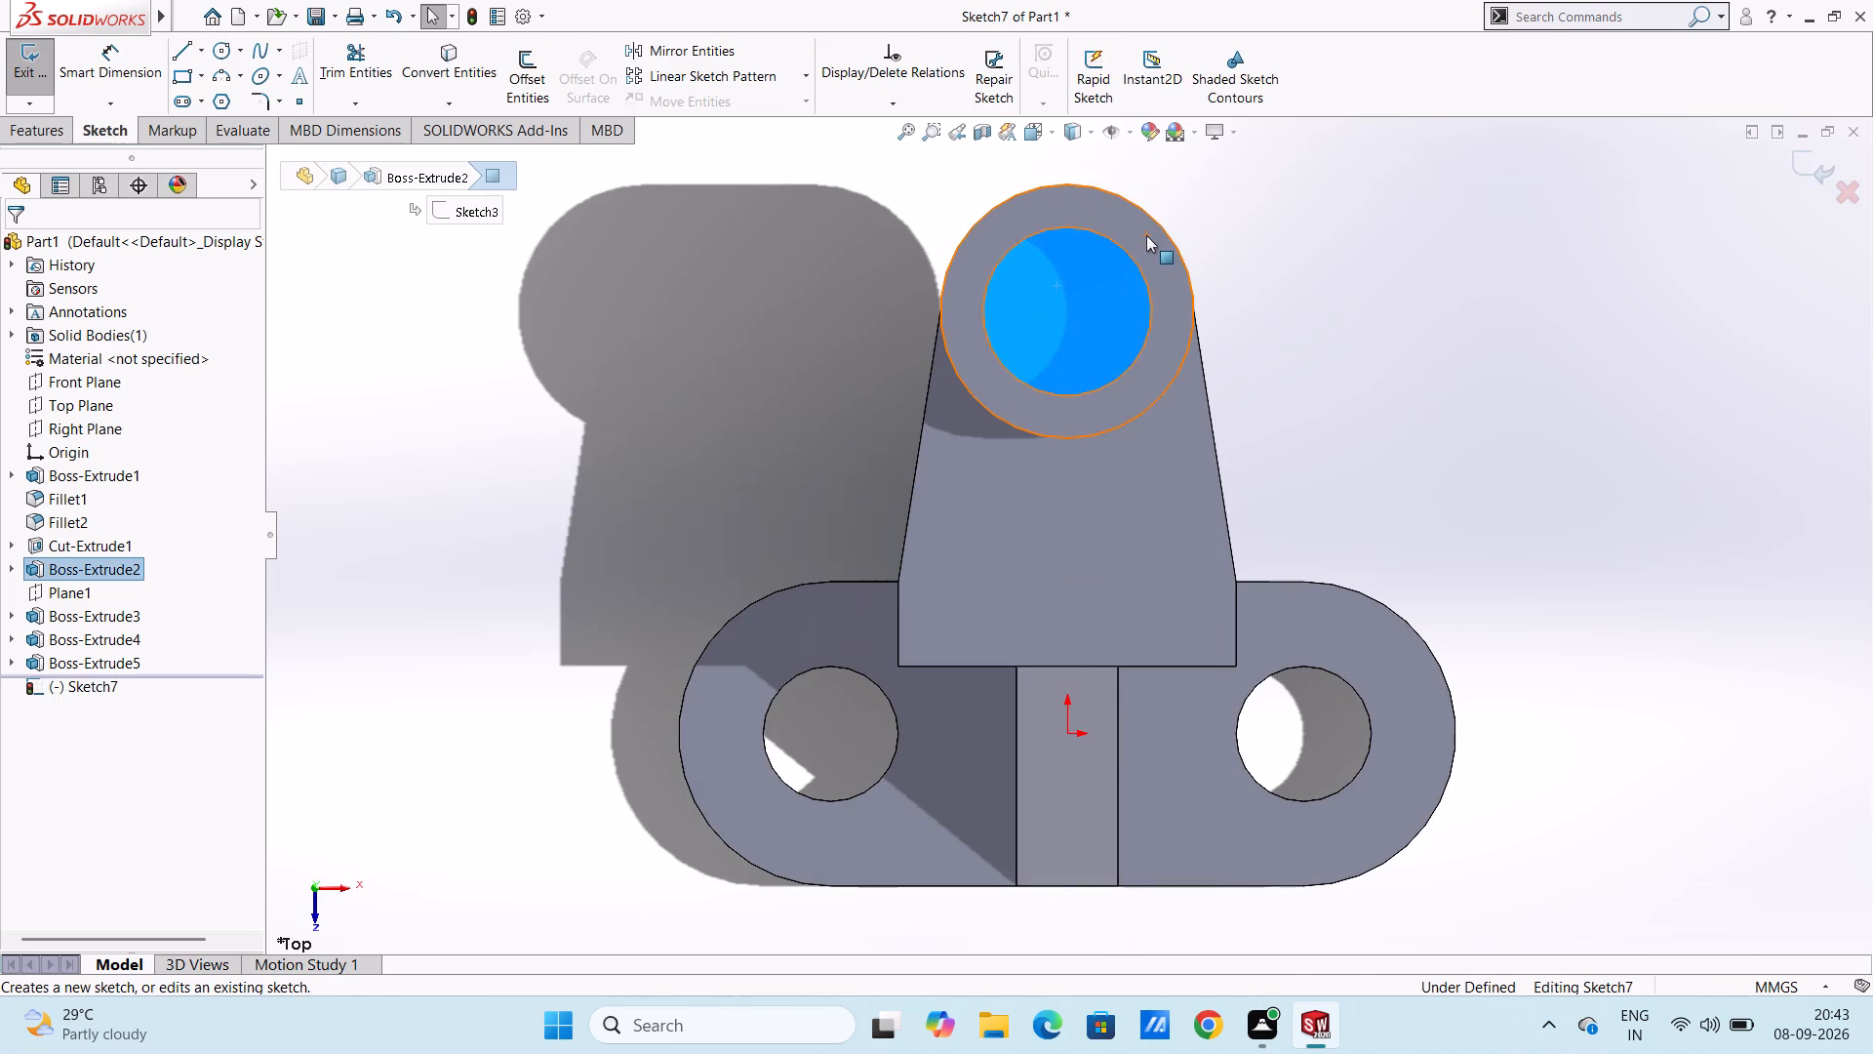
left_click(508, 413)
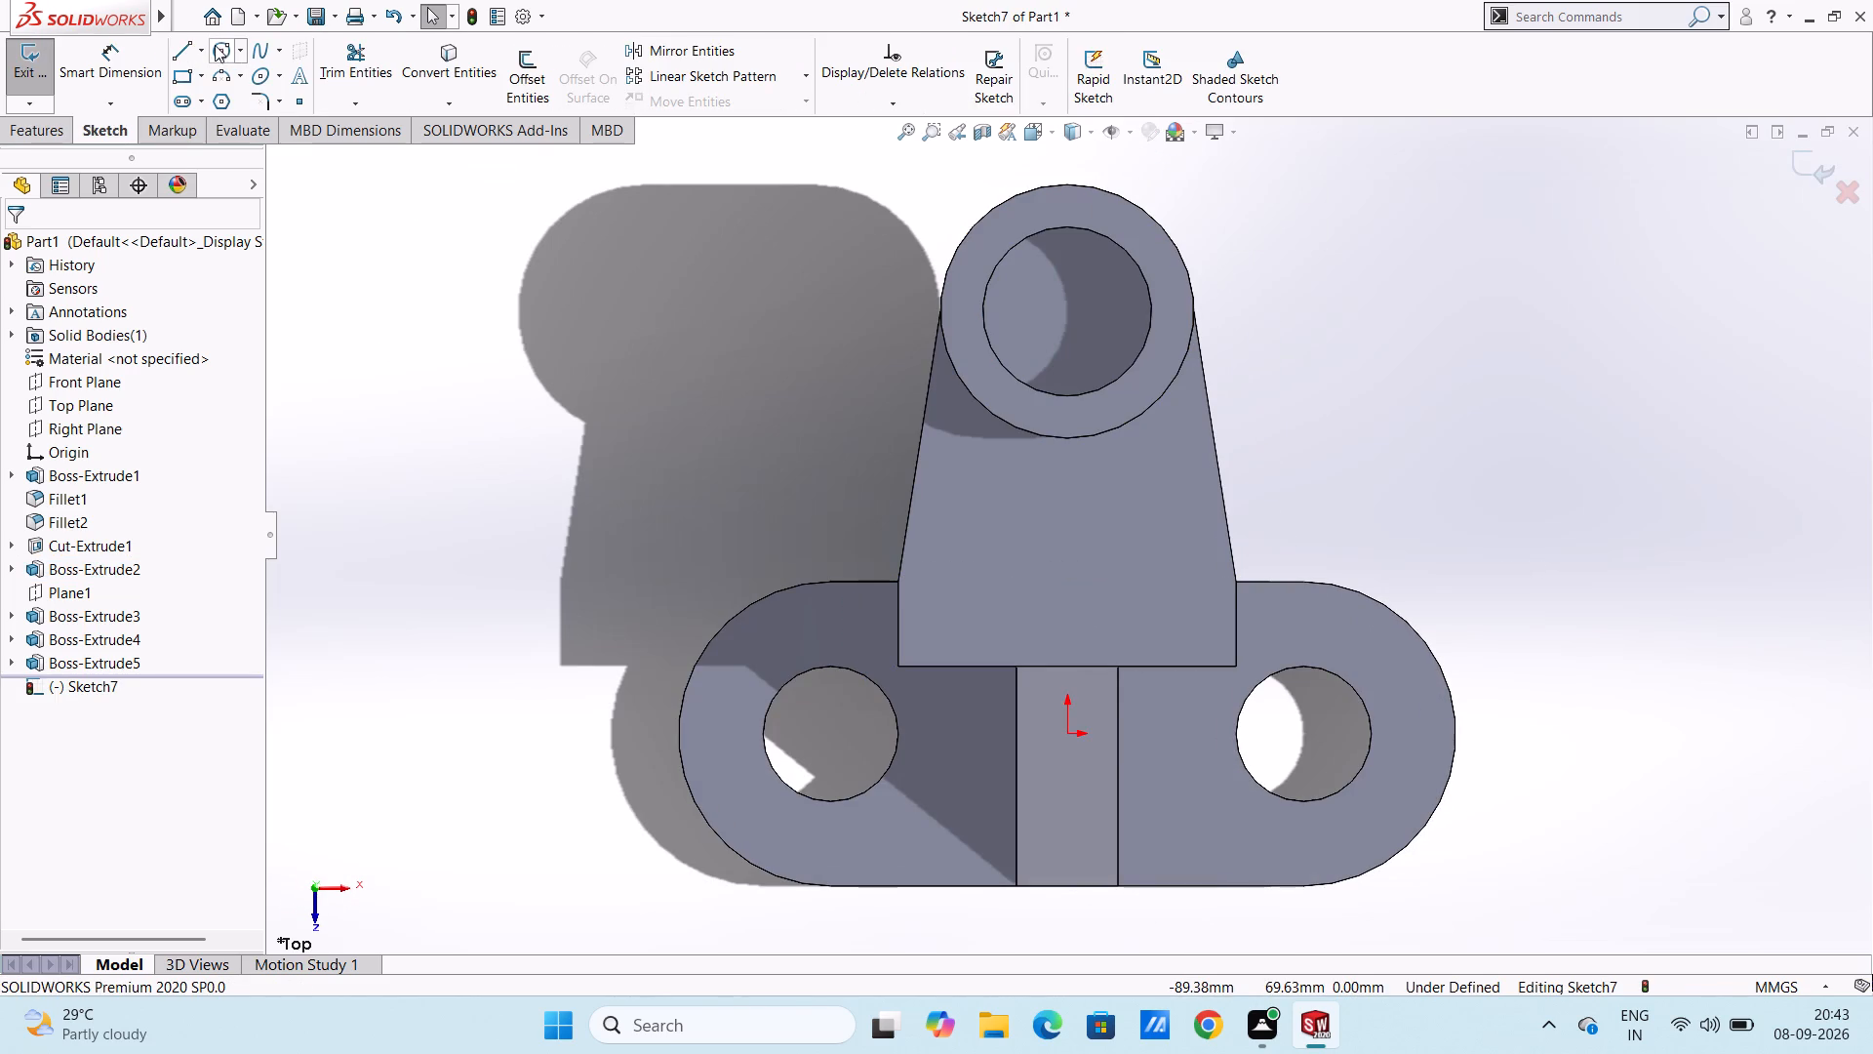
left_click(218, 47)
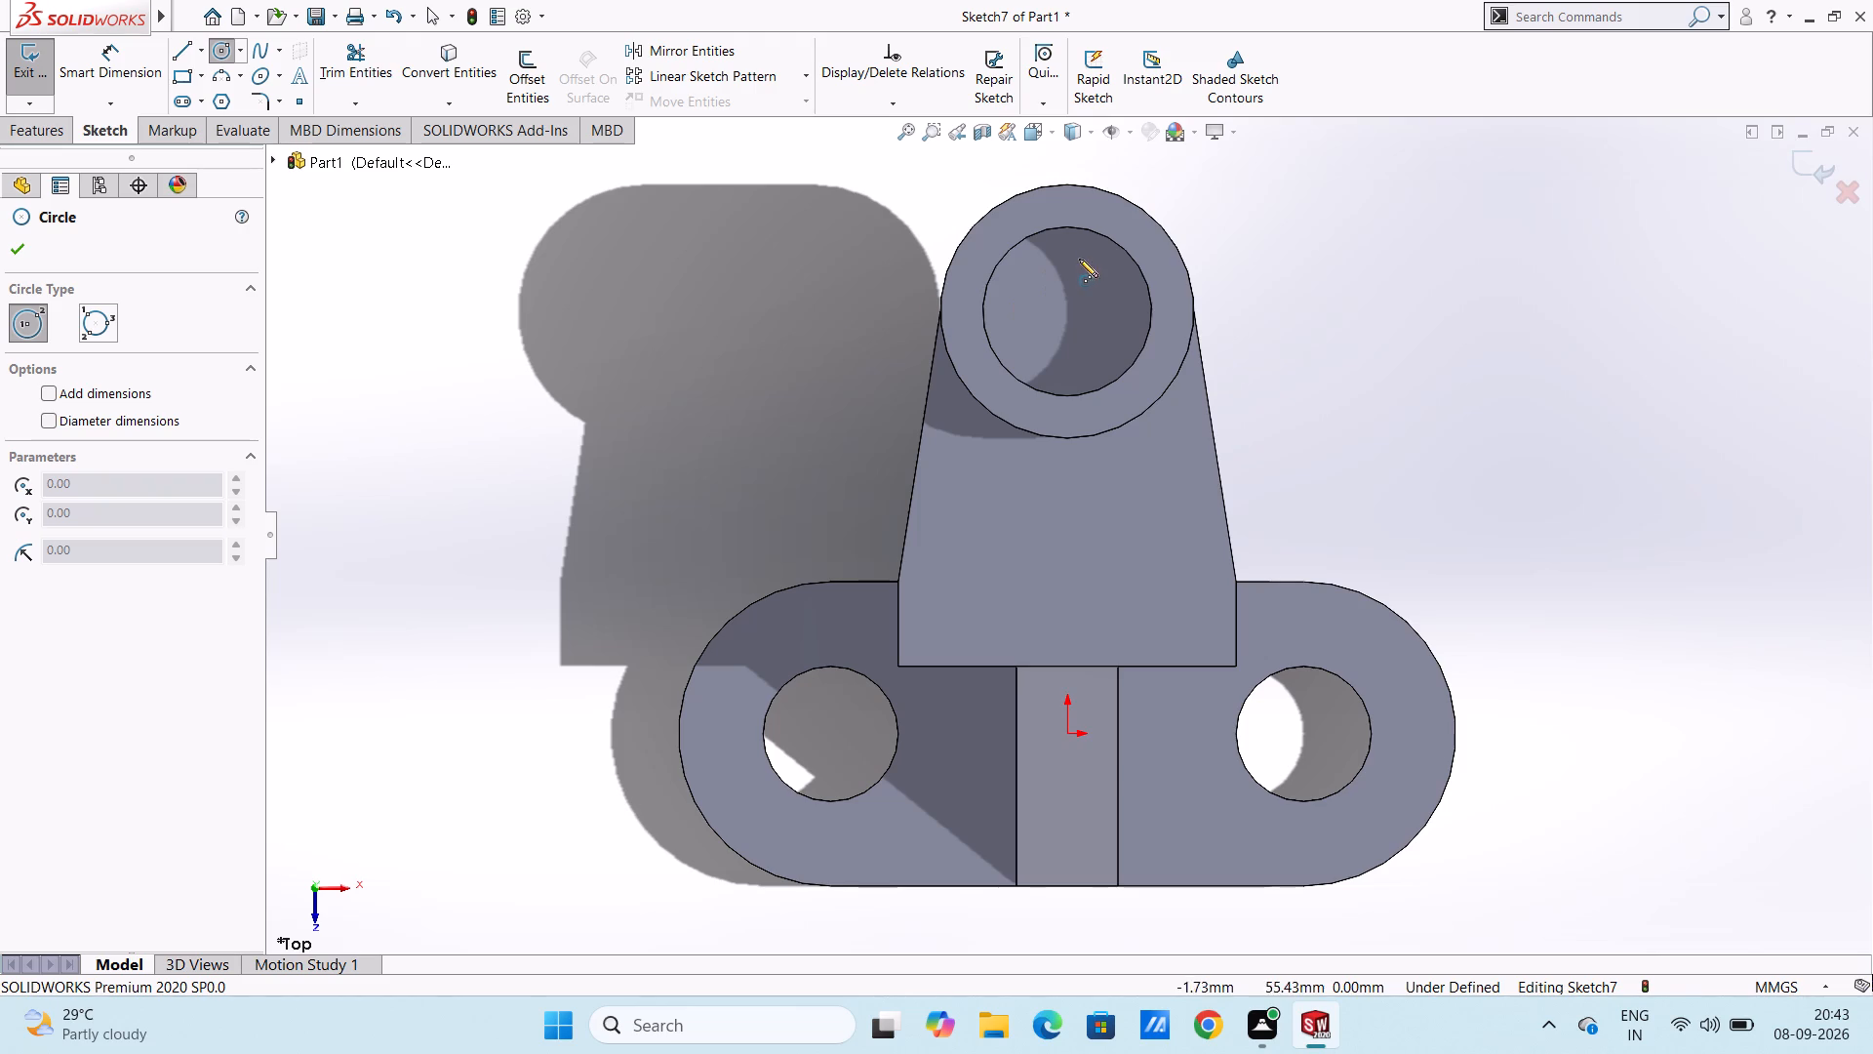
left_click(1067, 309)
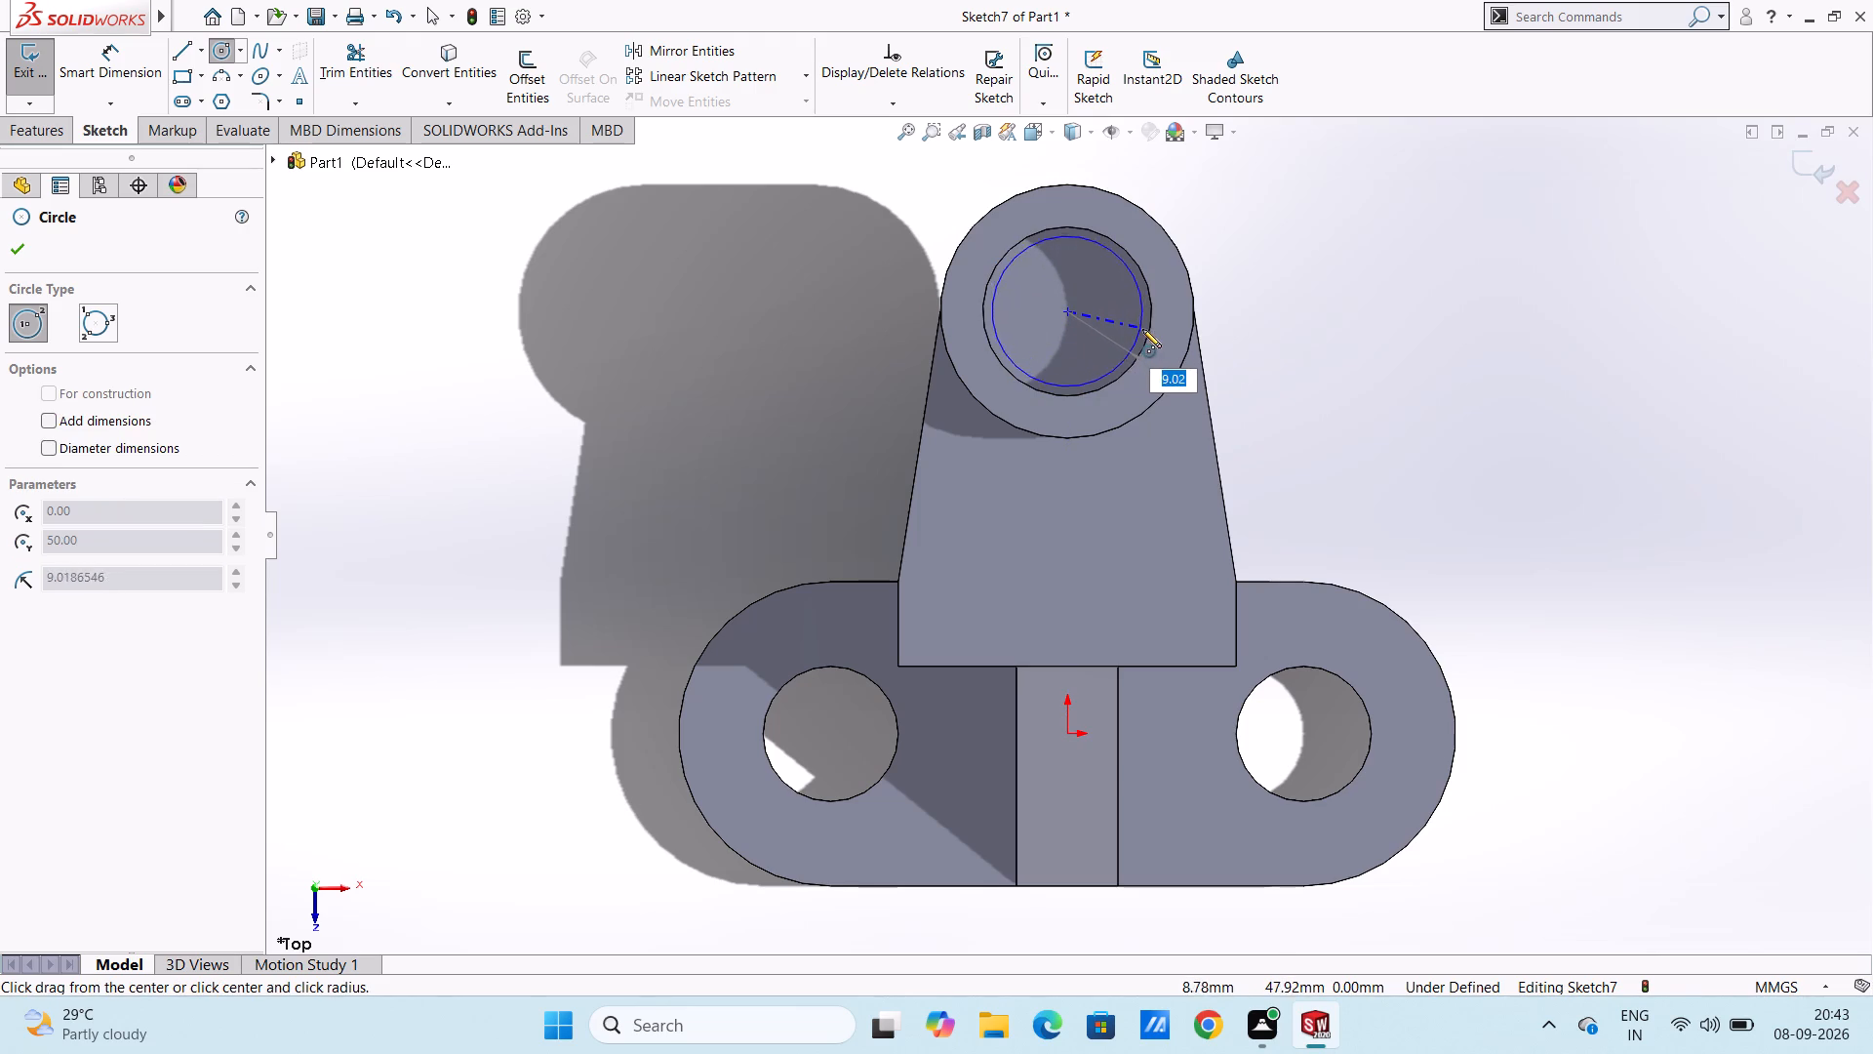
left_click(1150, 334)
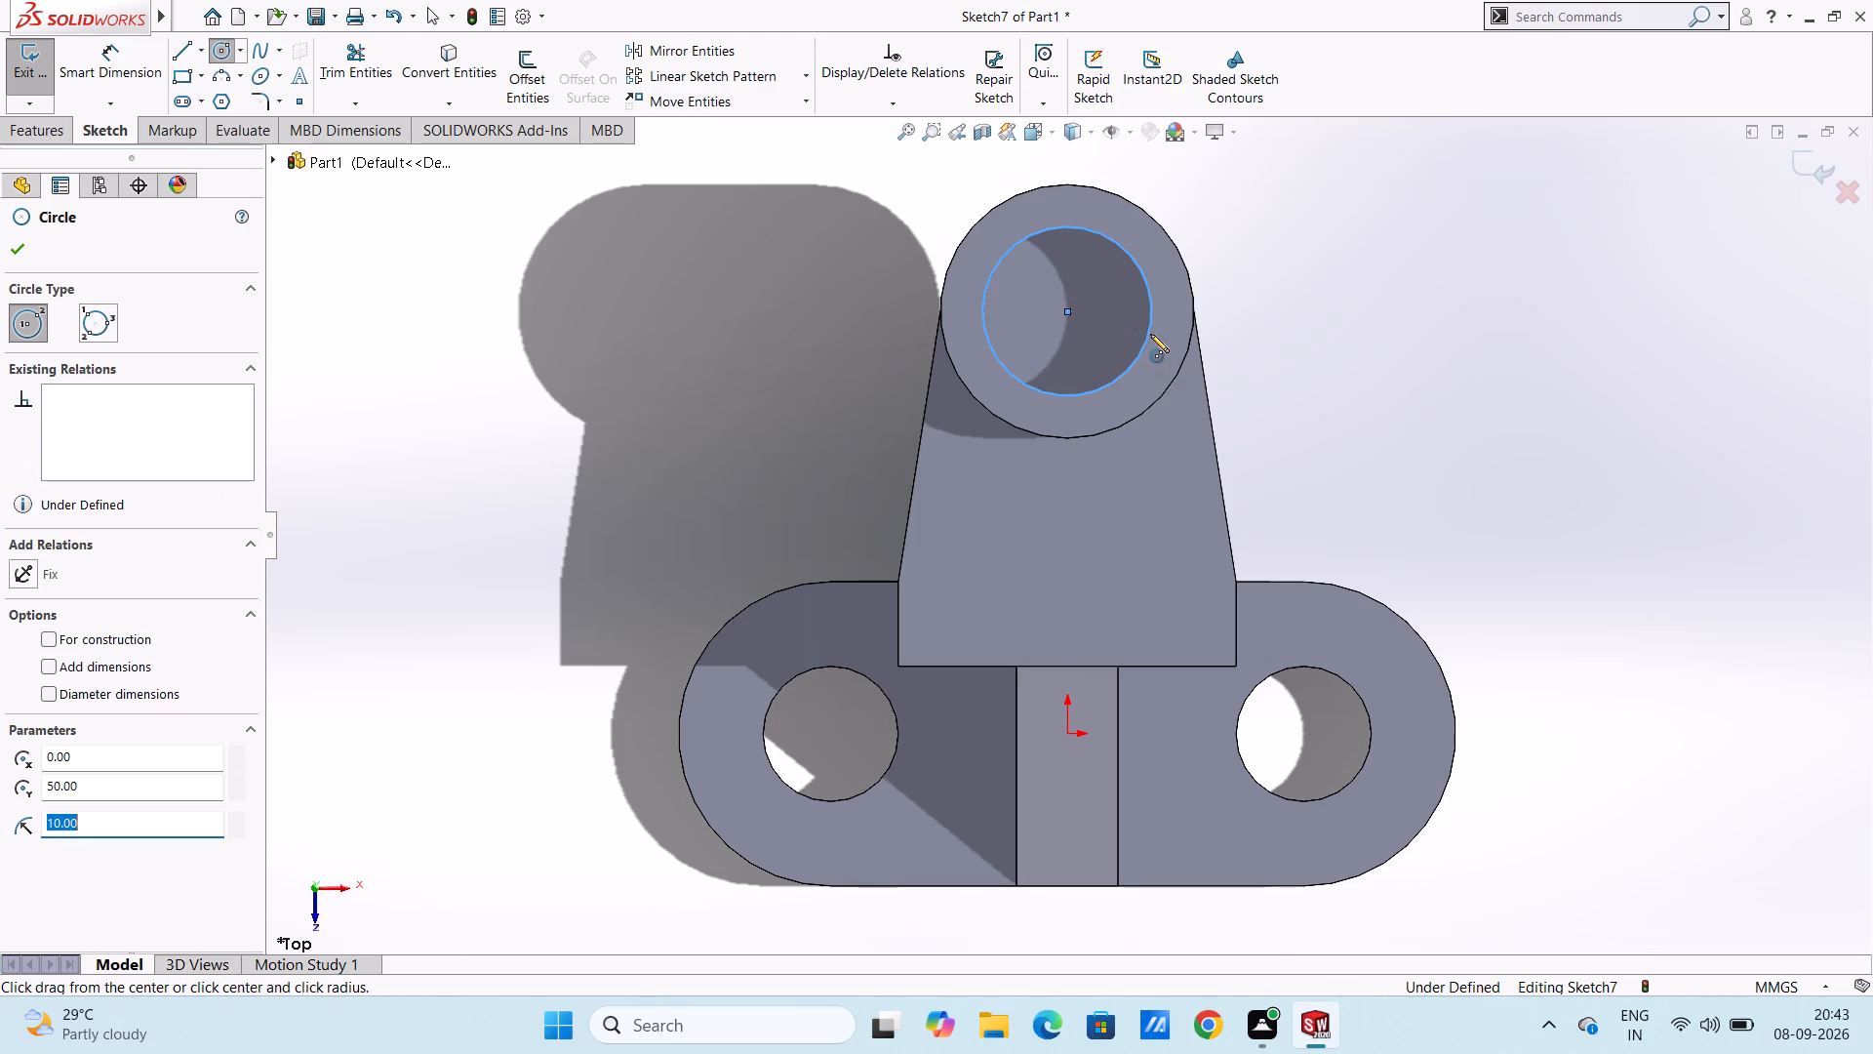
key("Escape")
key("Escape")
key("Escape")
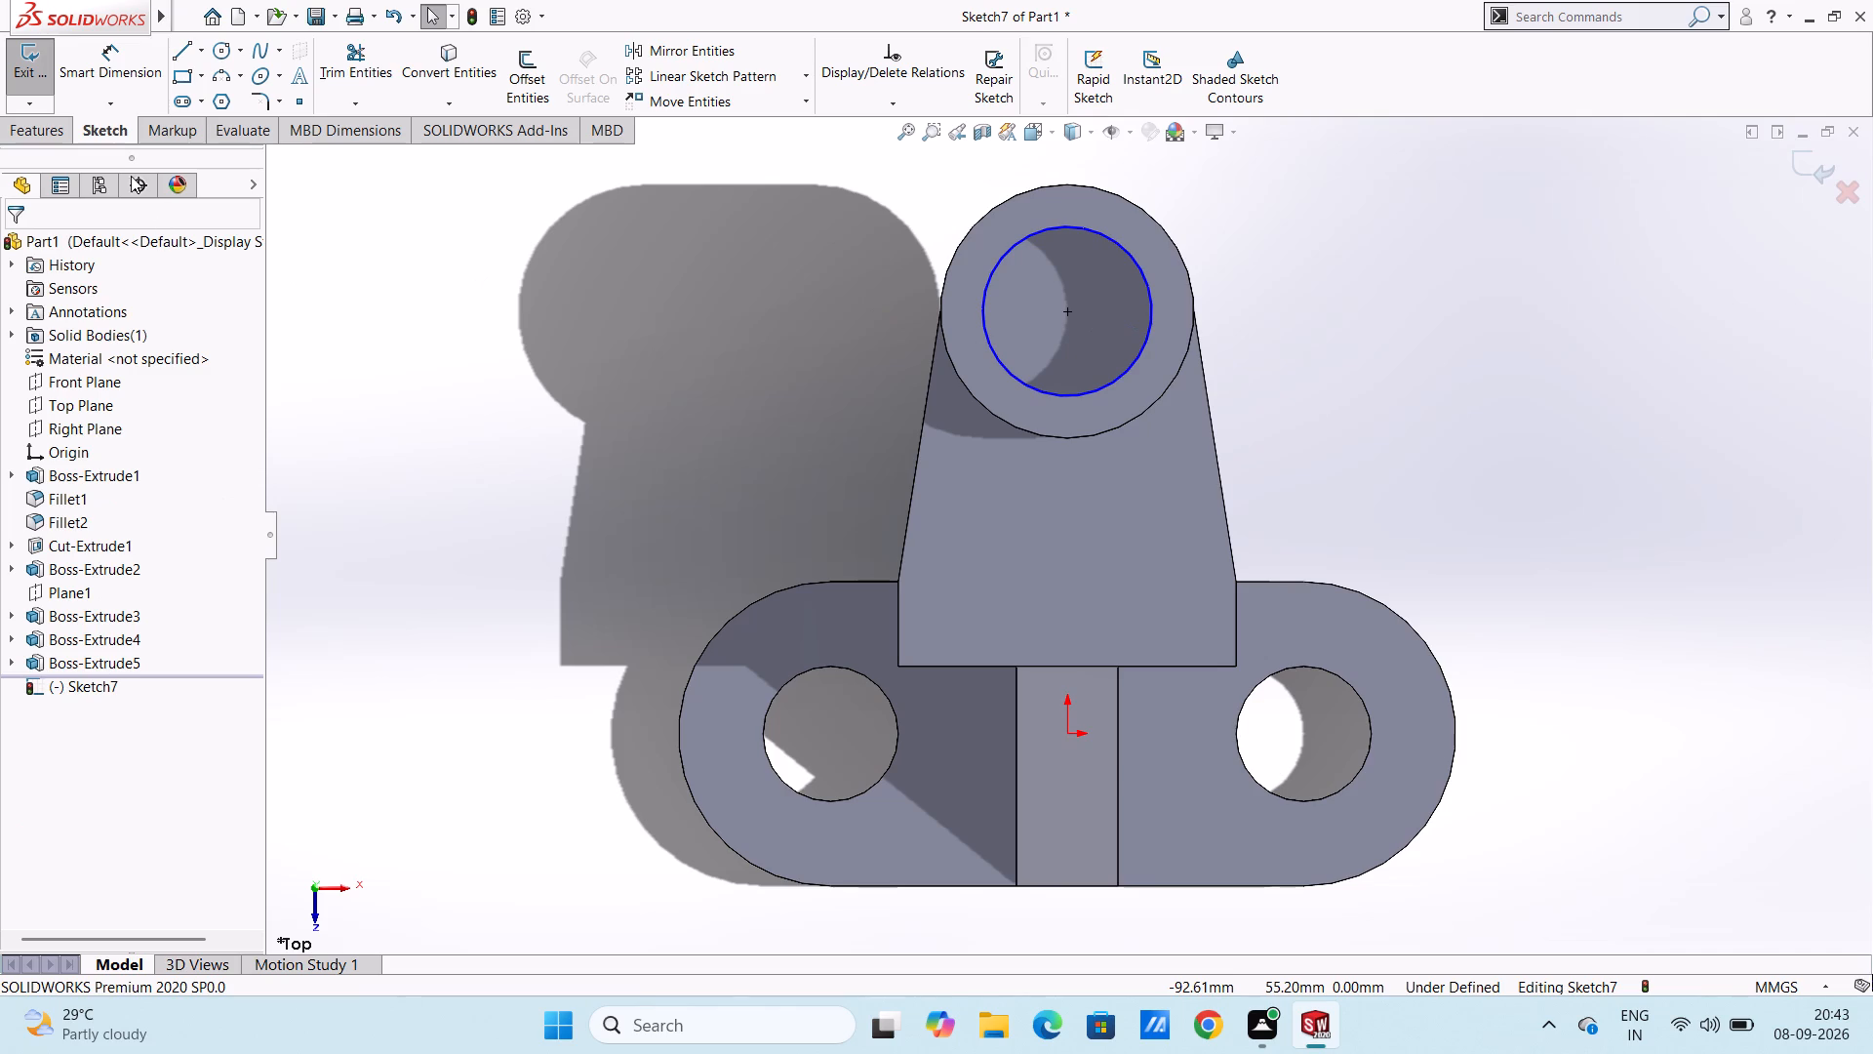
Cut the 10 mm radius circle Through All with Extruded Cut to open the ring's bore through the arm.
left_click(38, 121)
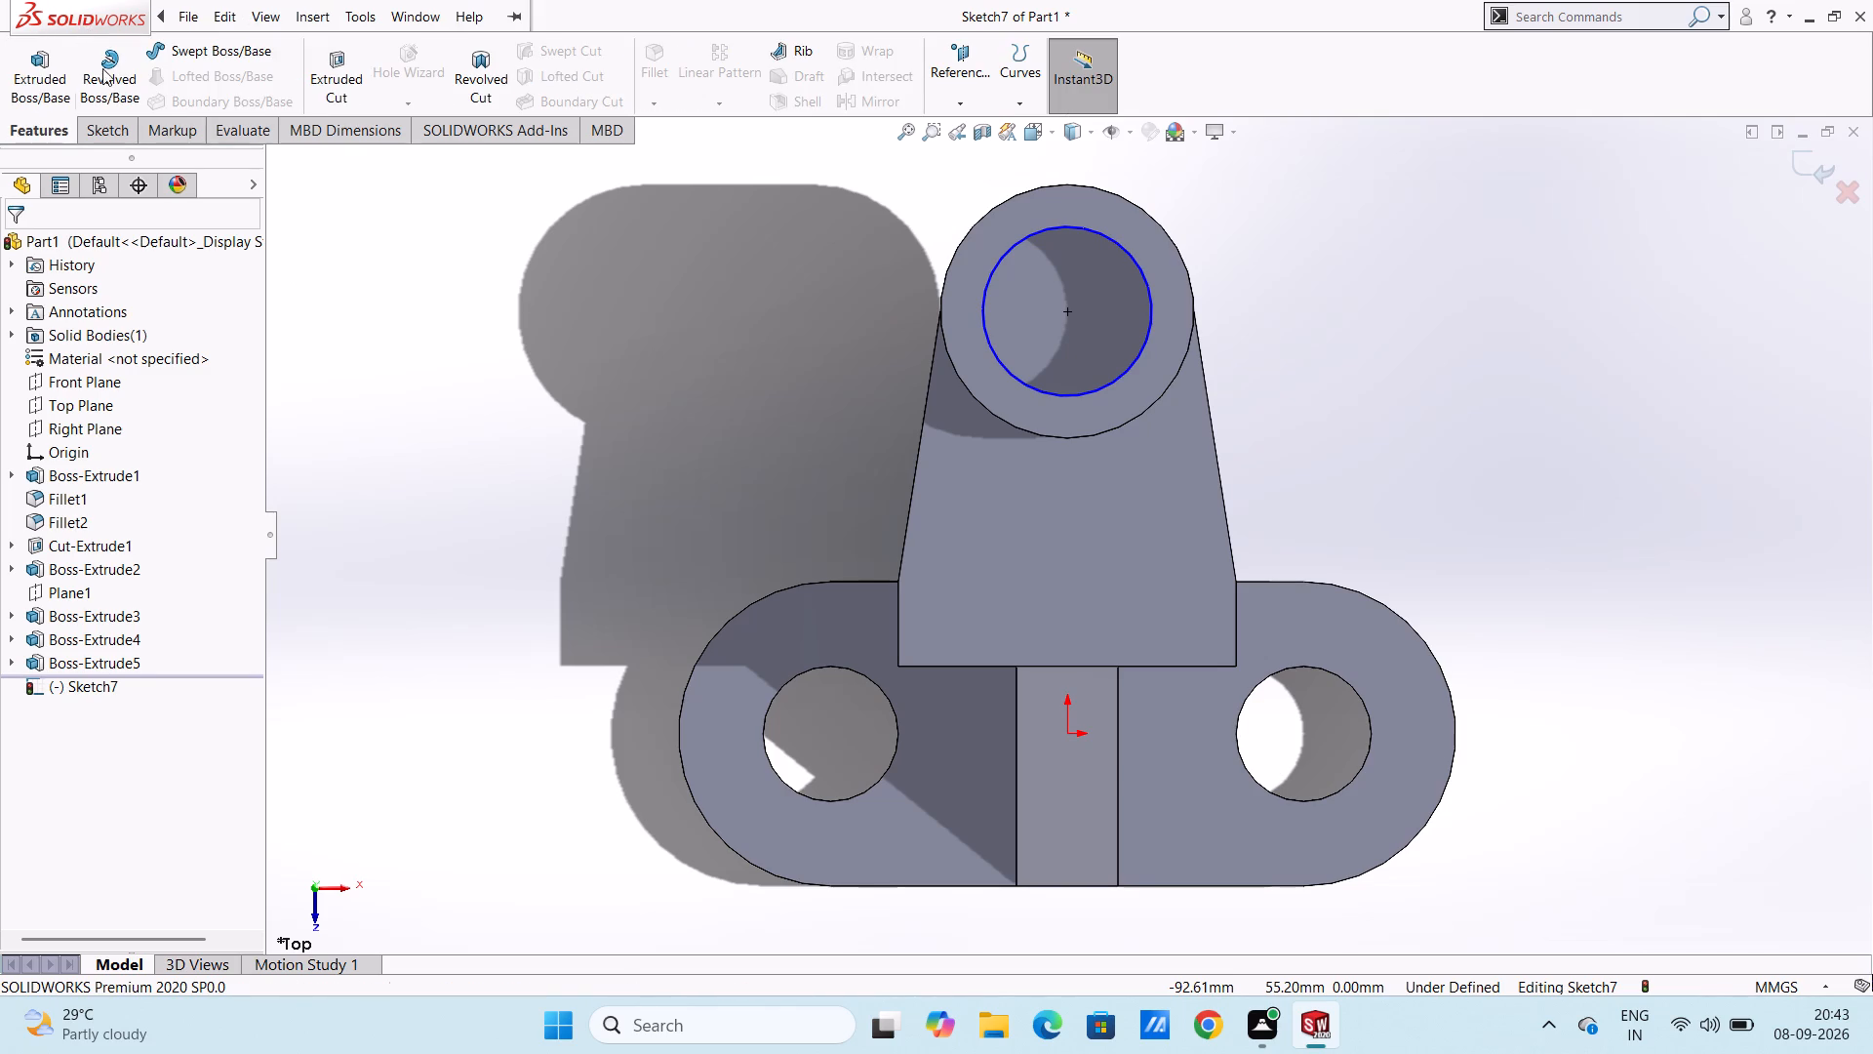
left_click(324, 57)
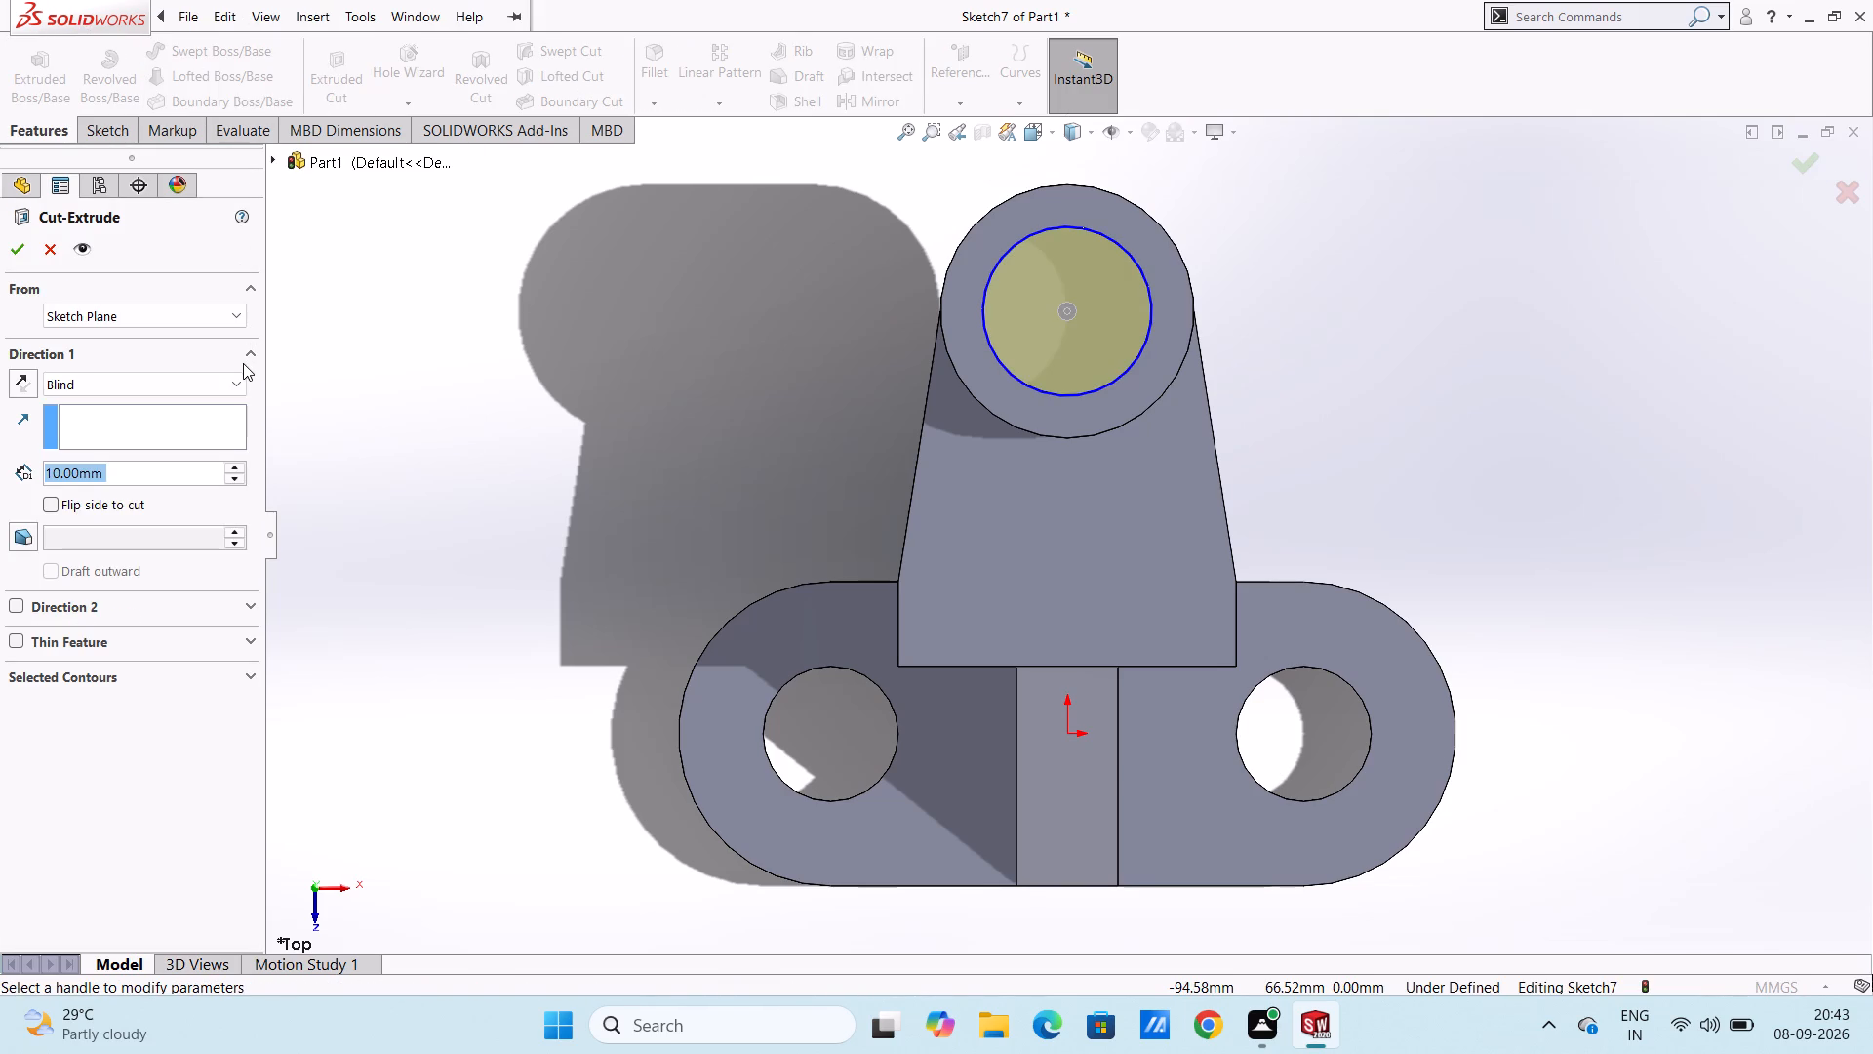
left_click(240, 380)
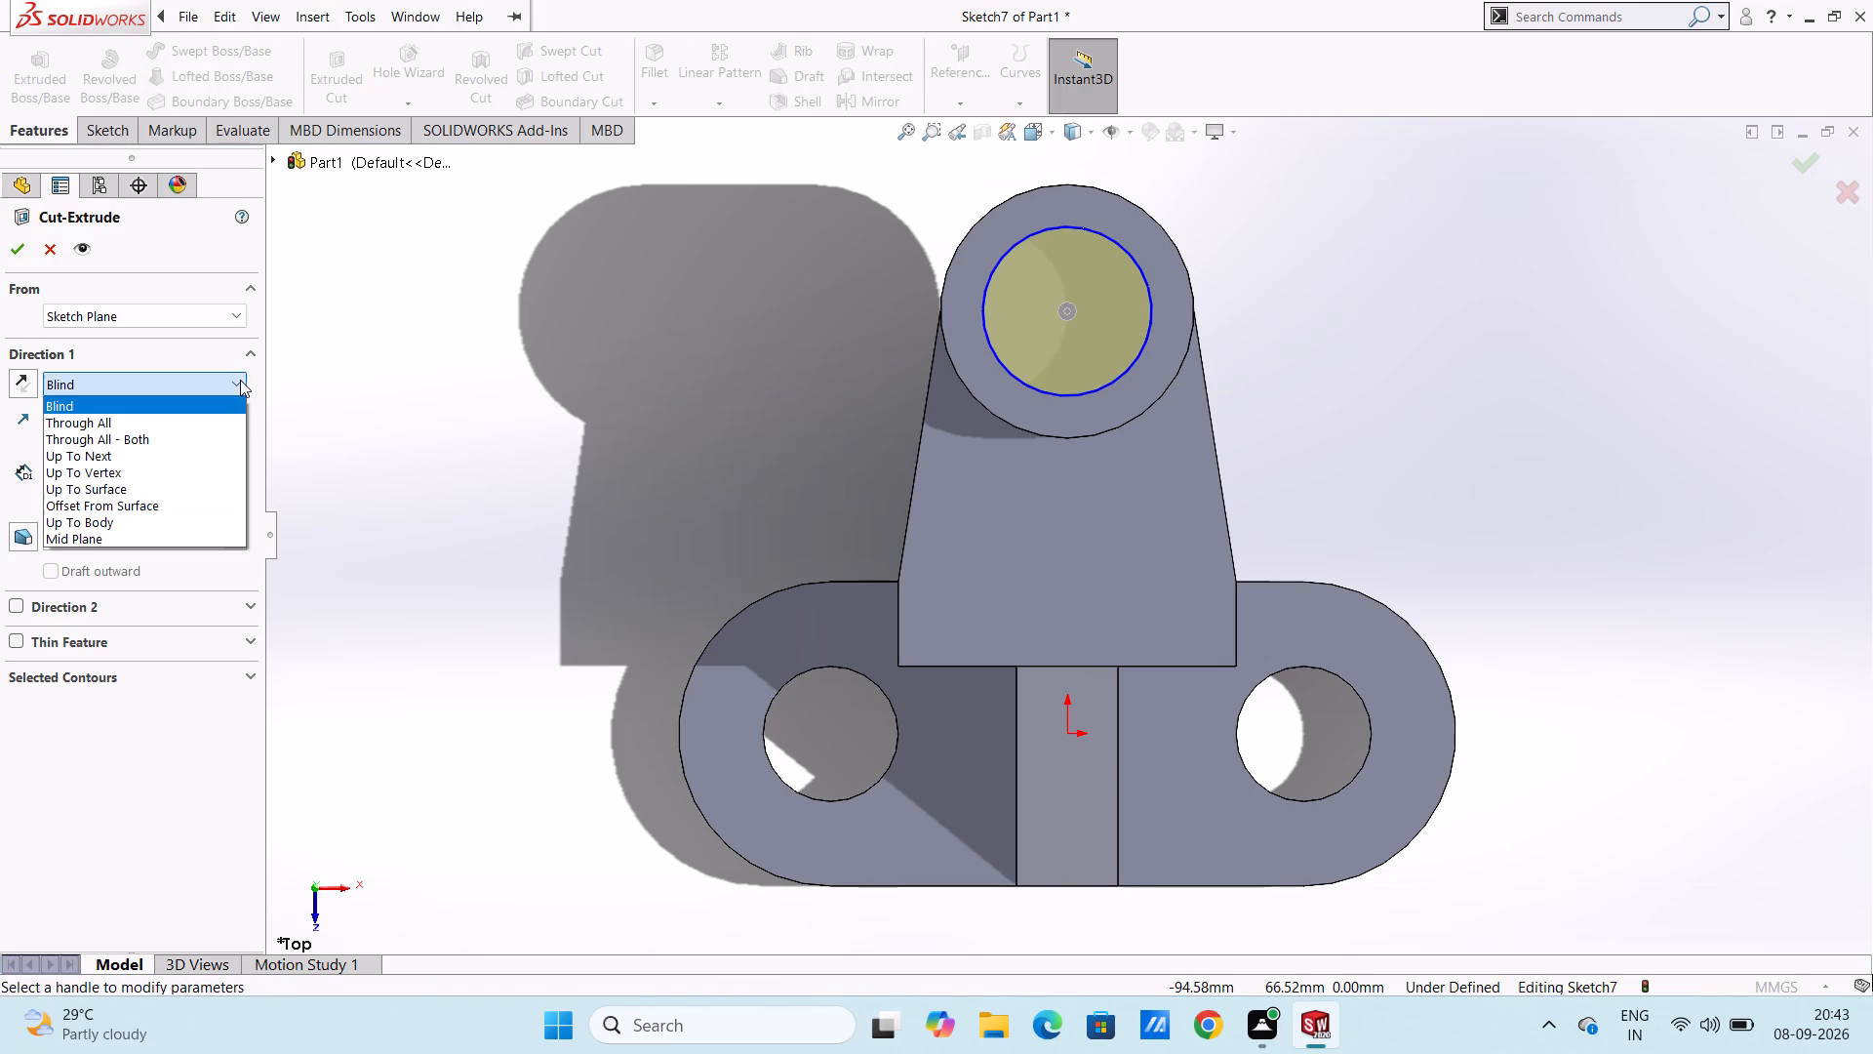
left_click(234, 416)
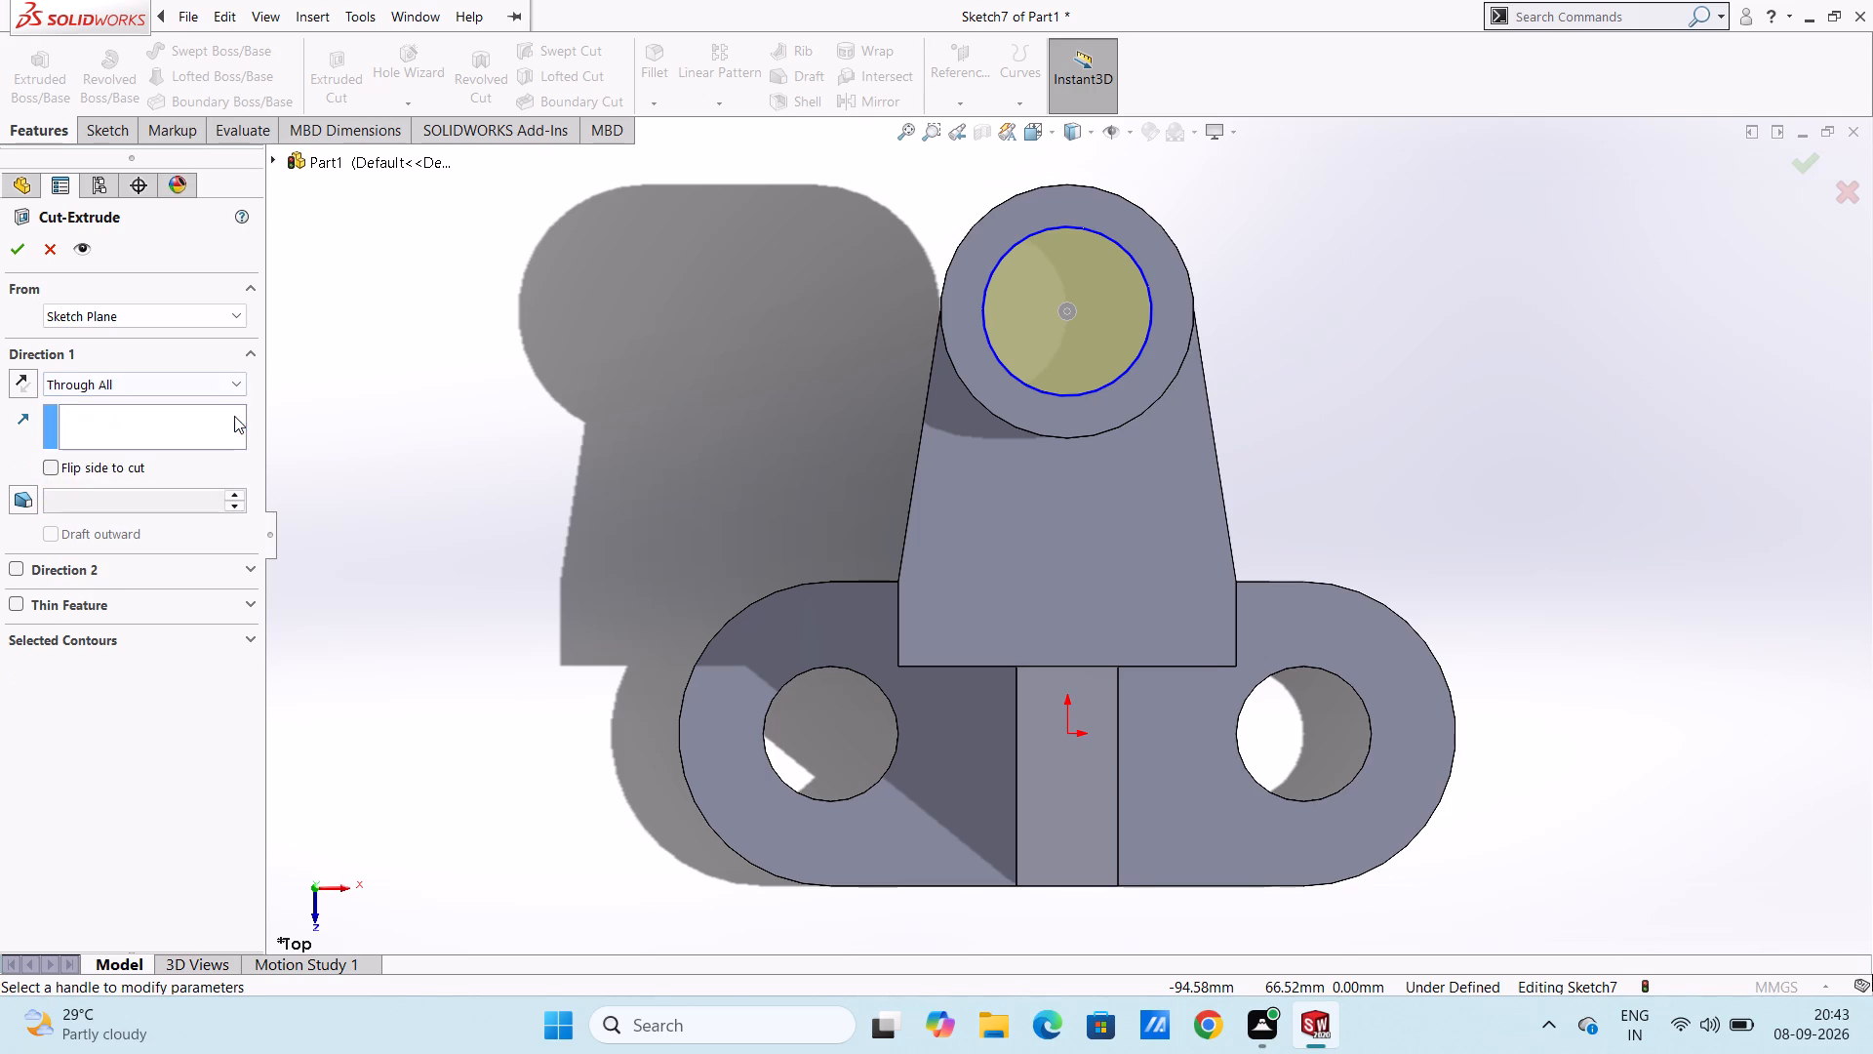
left_click(19, 252)
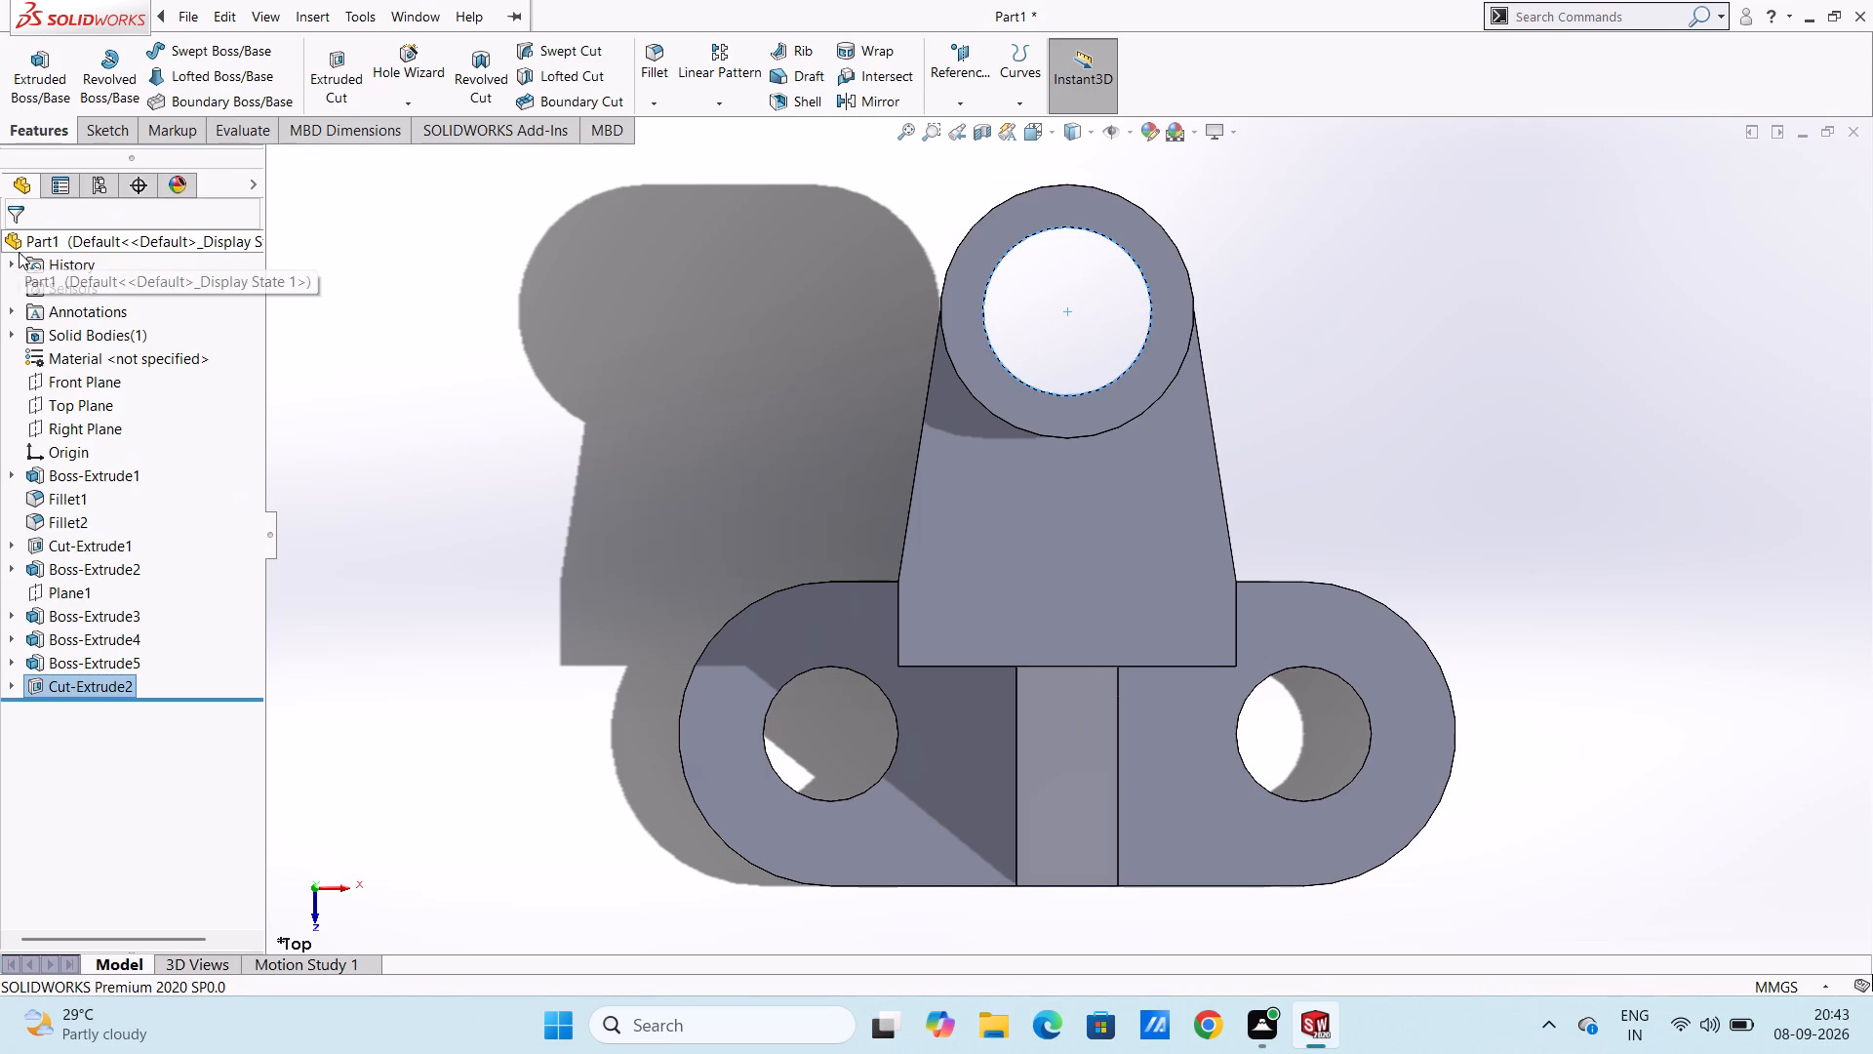
left_click(698, 345)
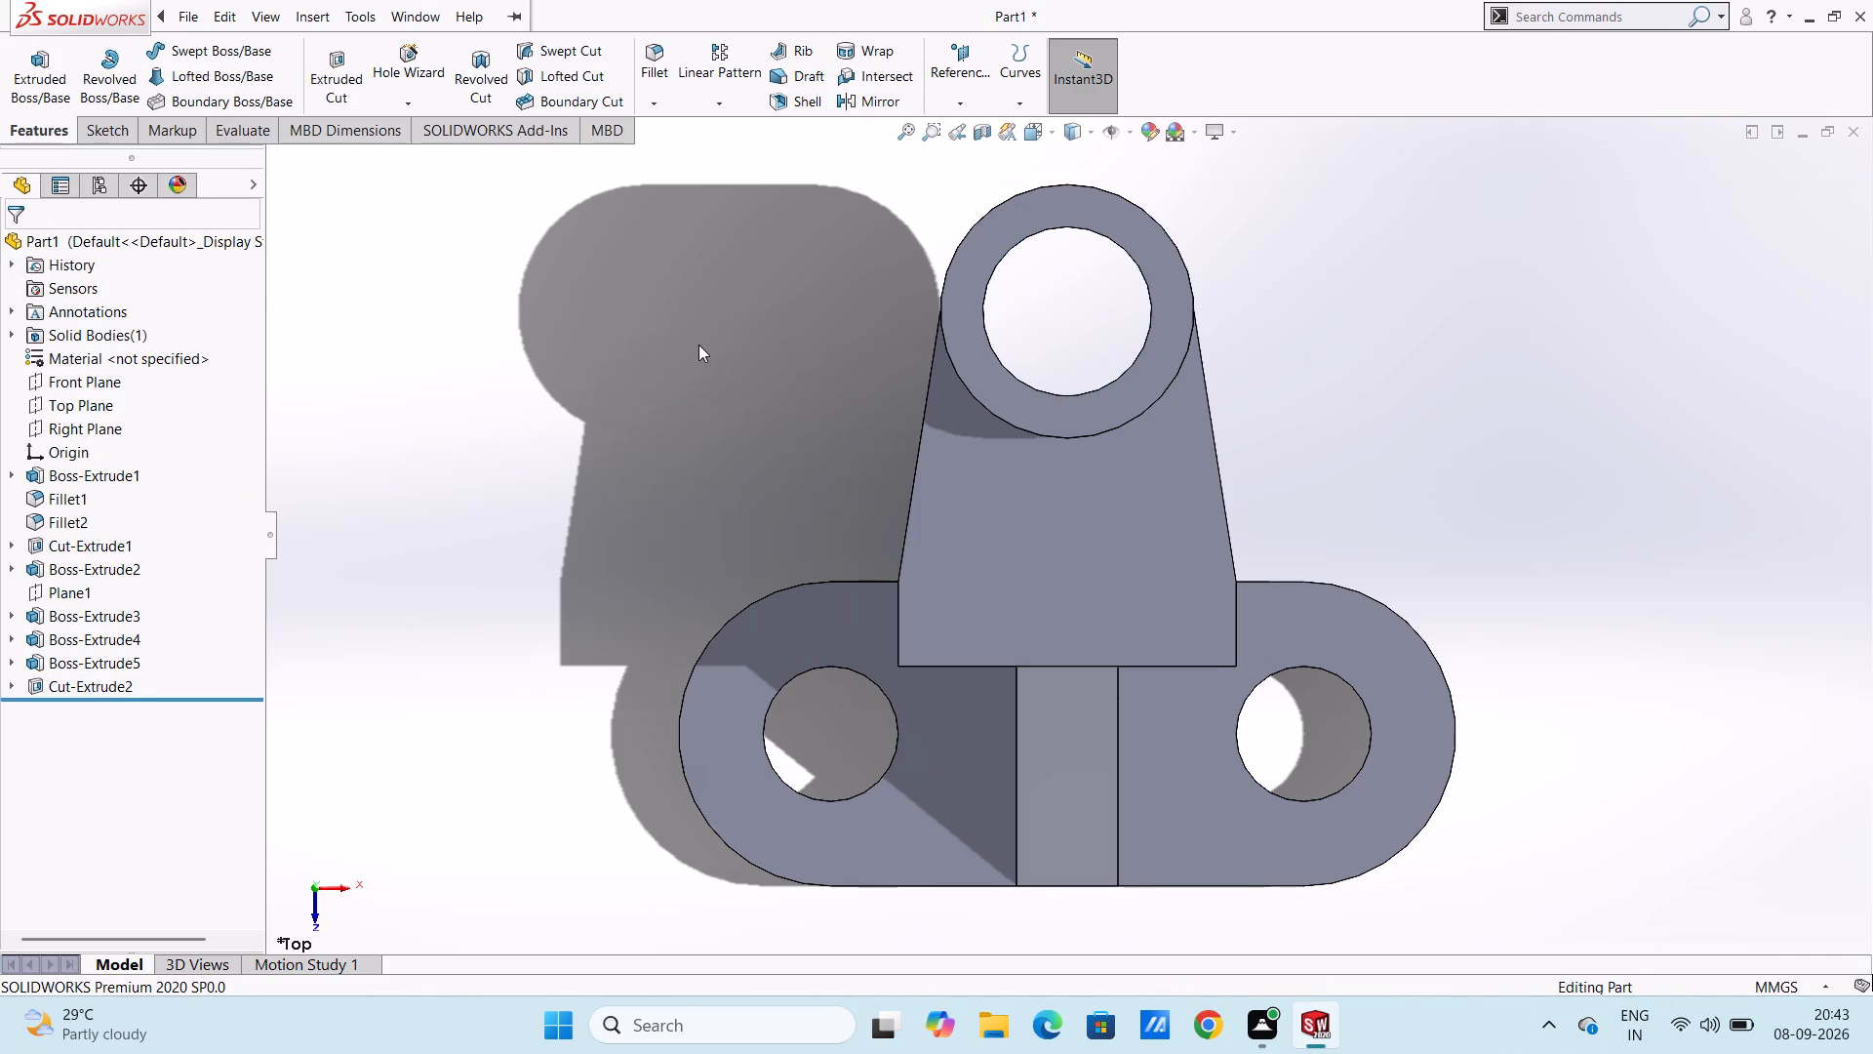
Change the whole part's appearance colour to dark crimson, RGB 154, 0, 49.
key("ctrl+7")
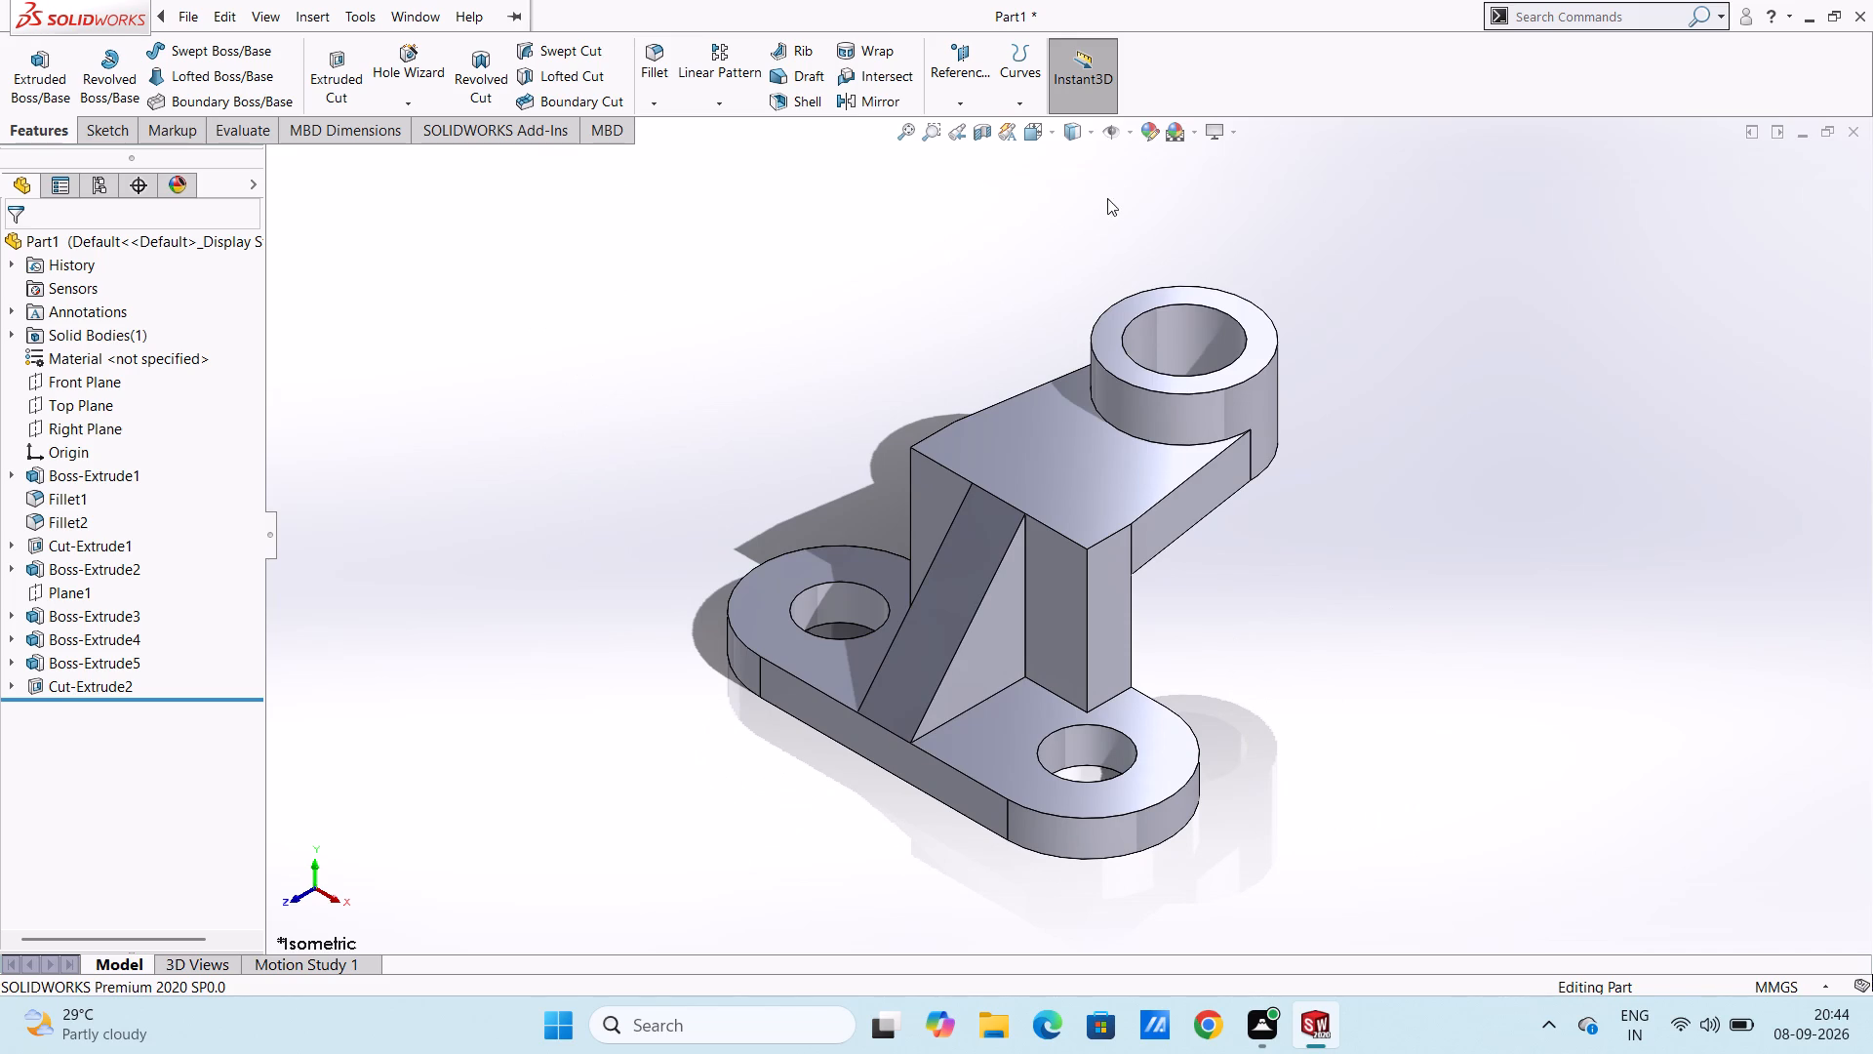
left_click(1149, 138)
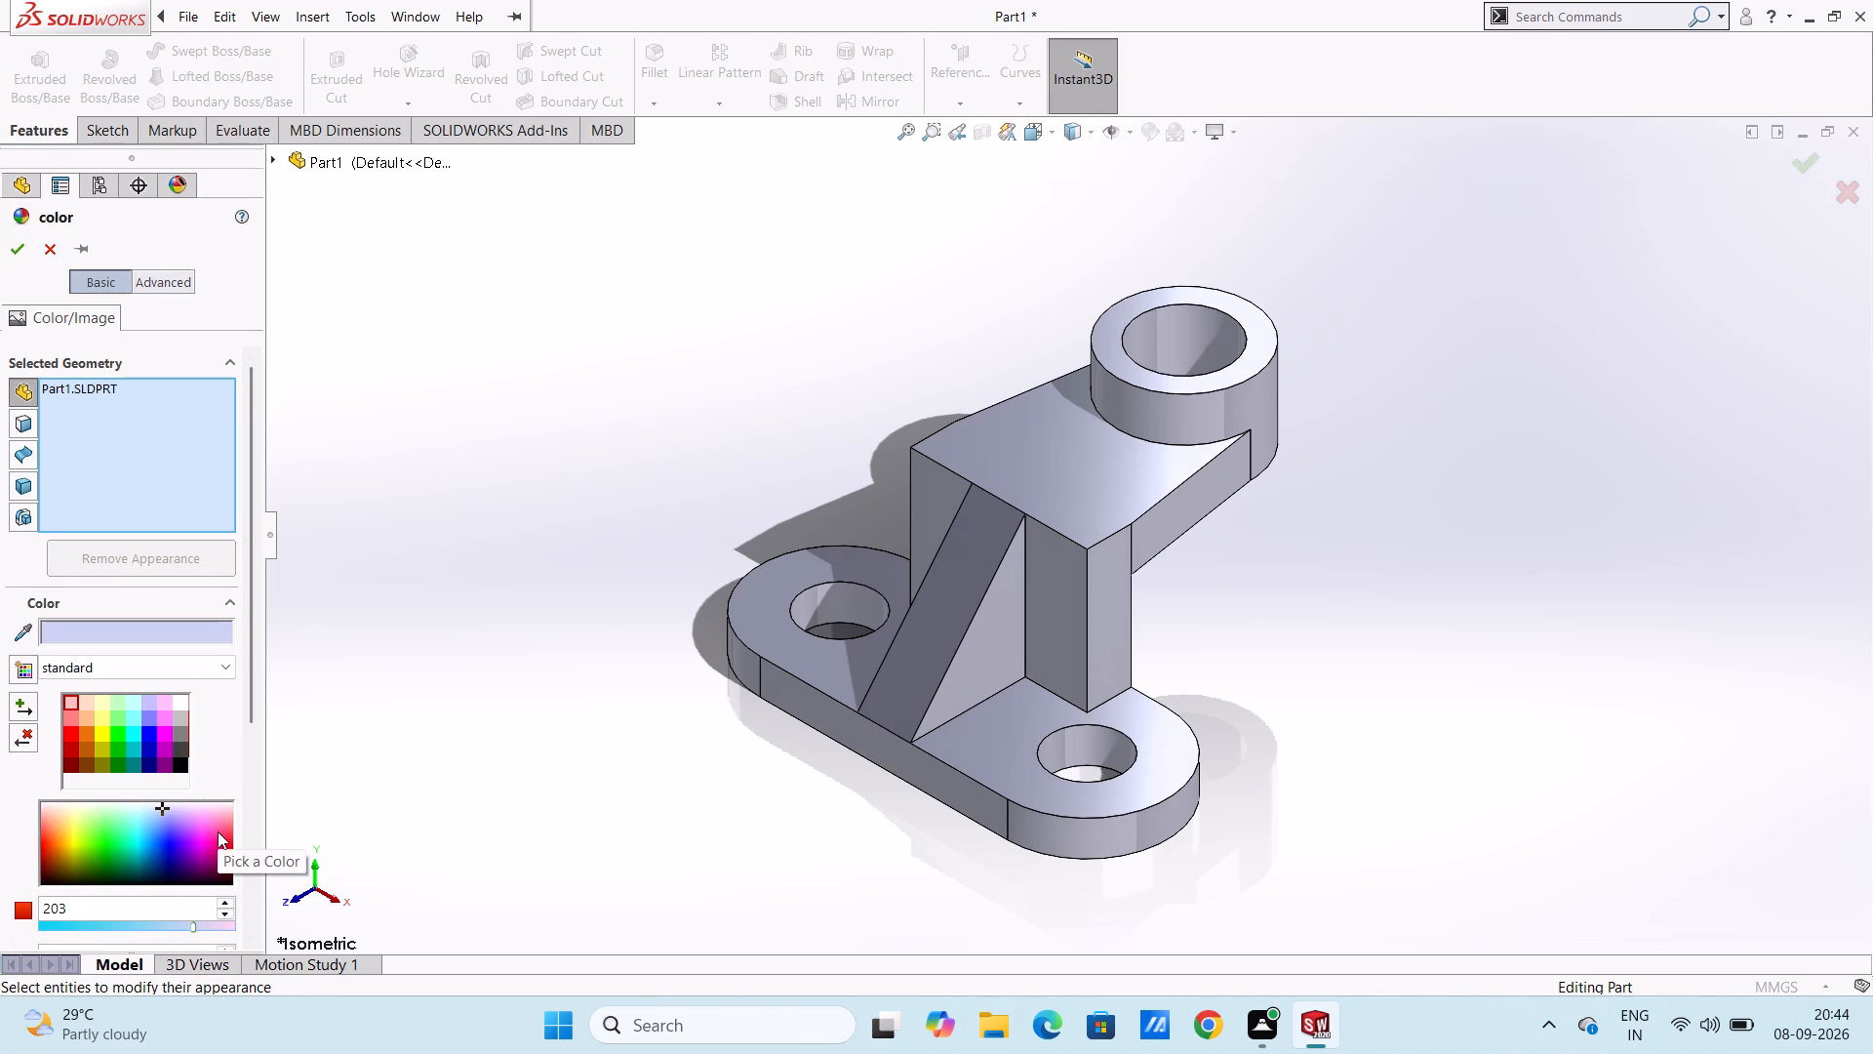
scroll(218, 831, "down", 2)
scroll(218, 831, "up", 1)
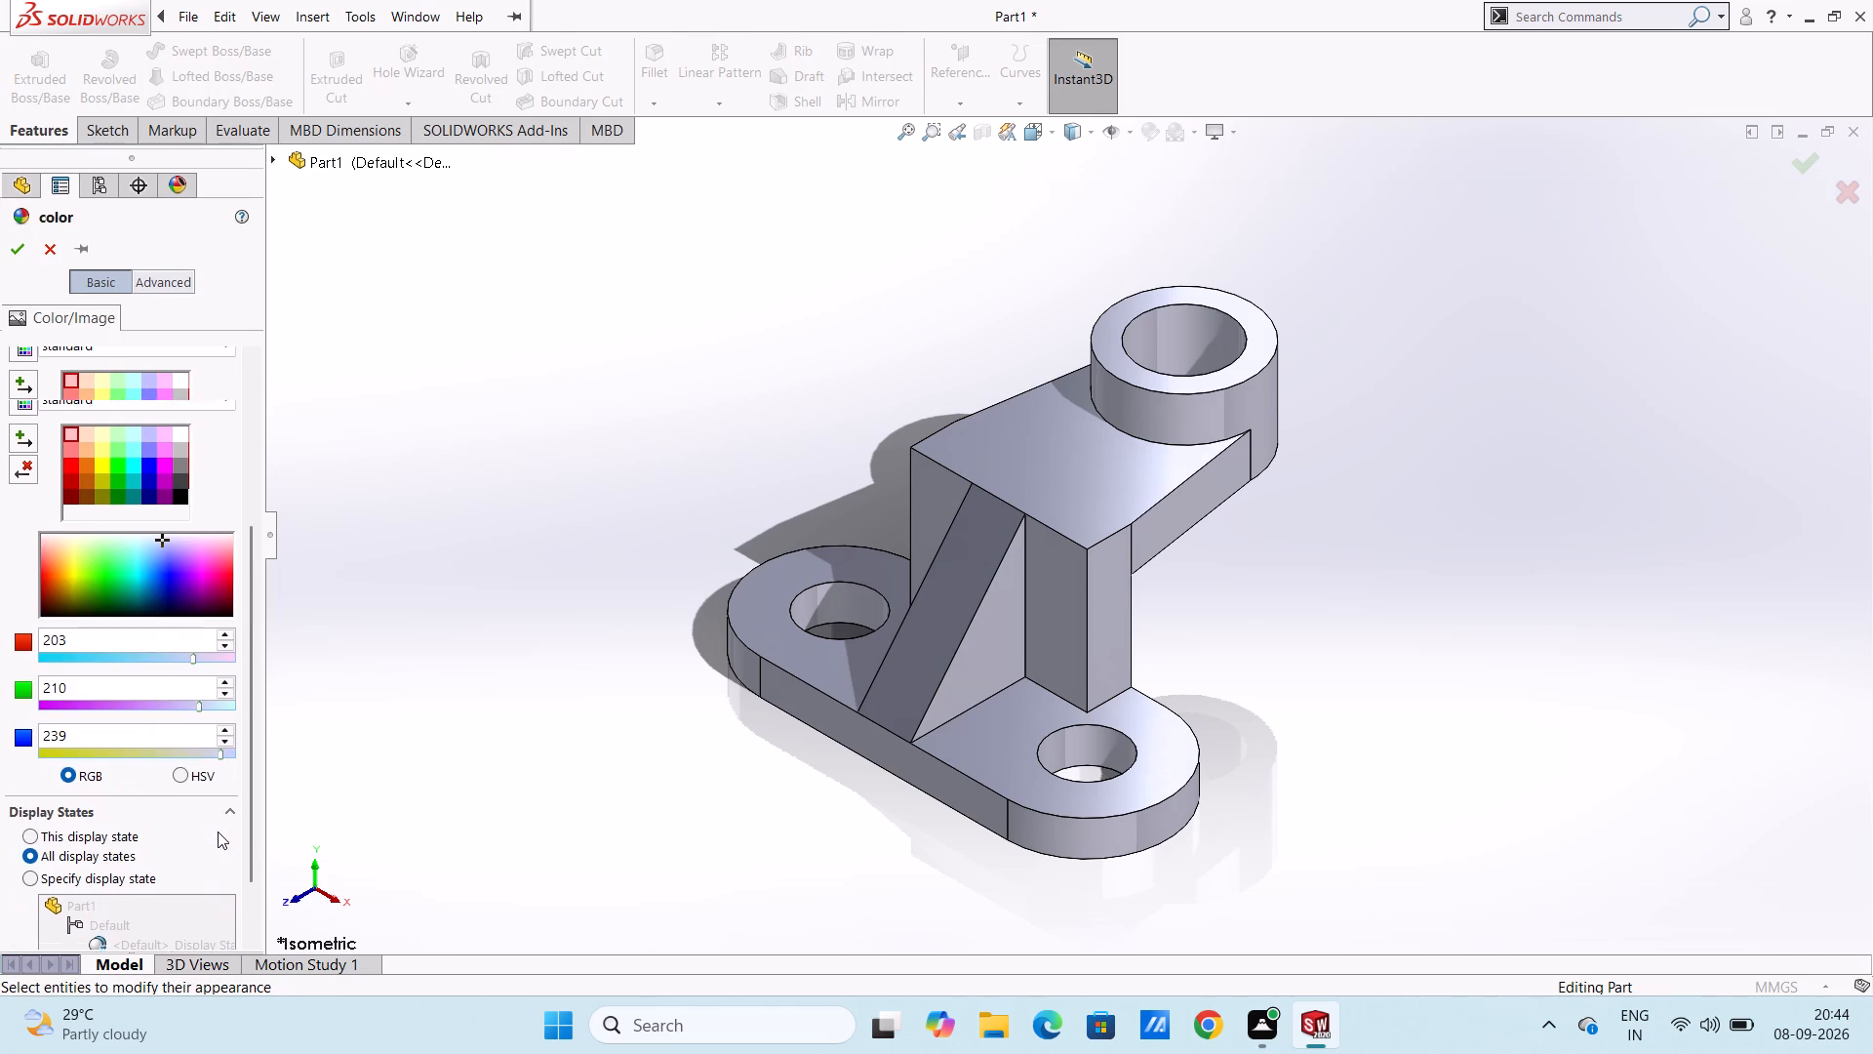
scroll(218, 831, "up", 1)
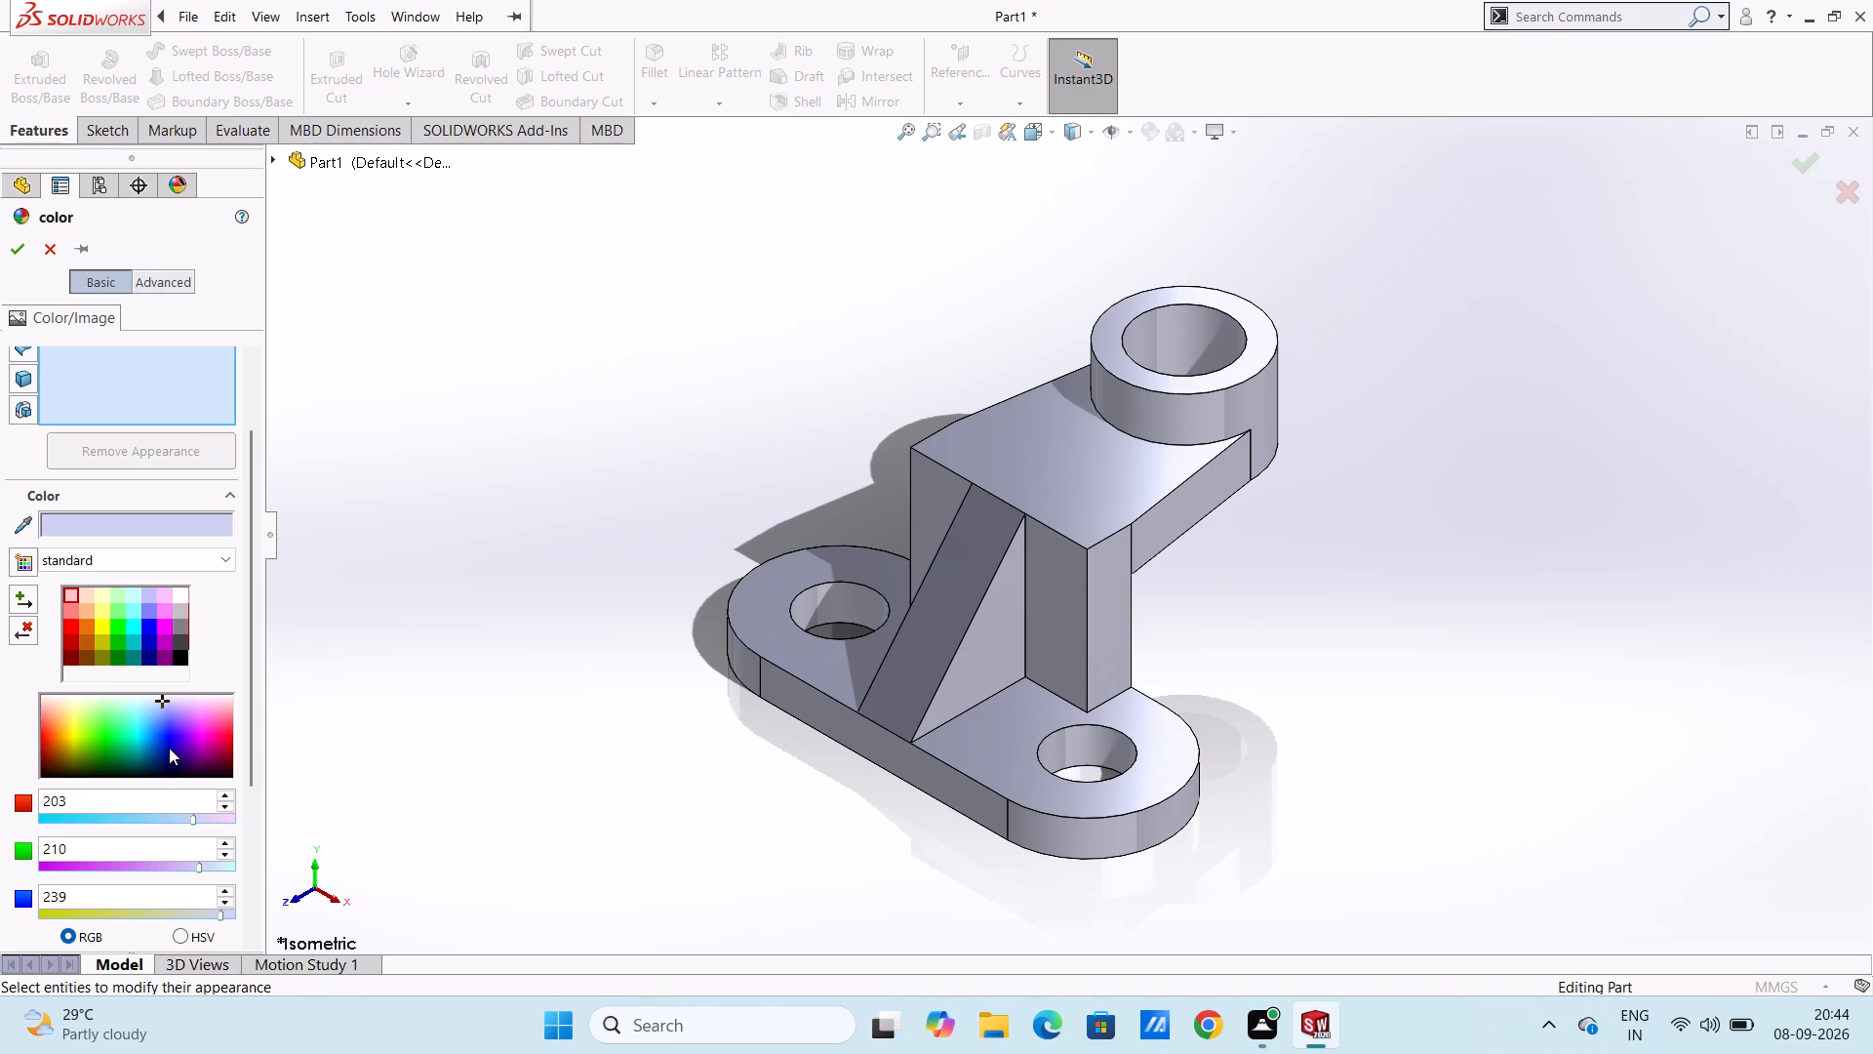
left_click(226, 740)
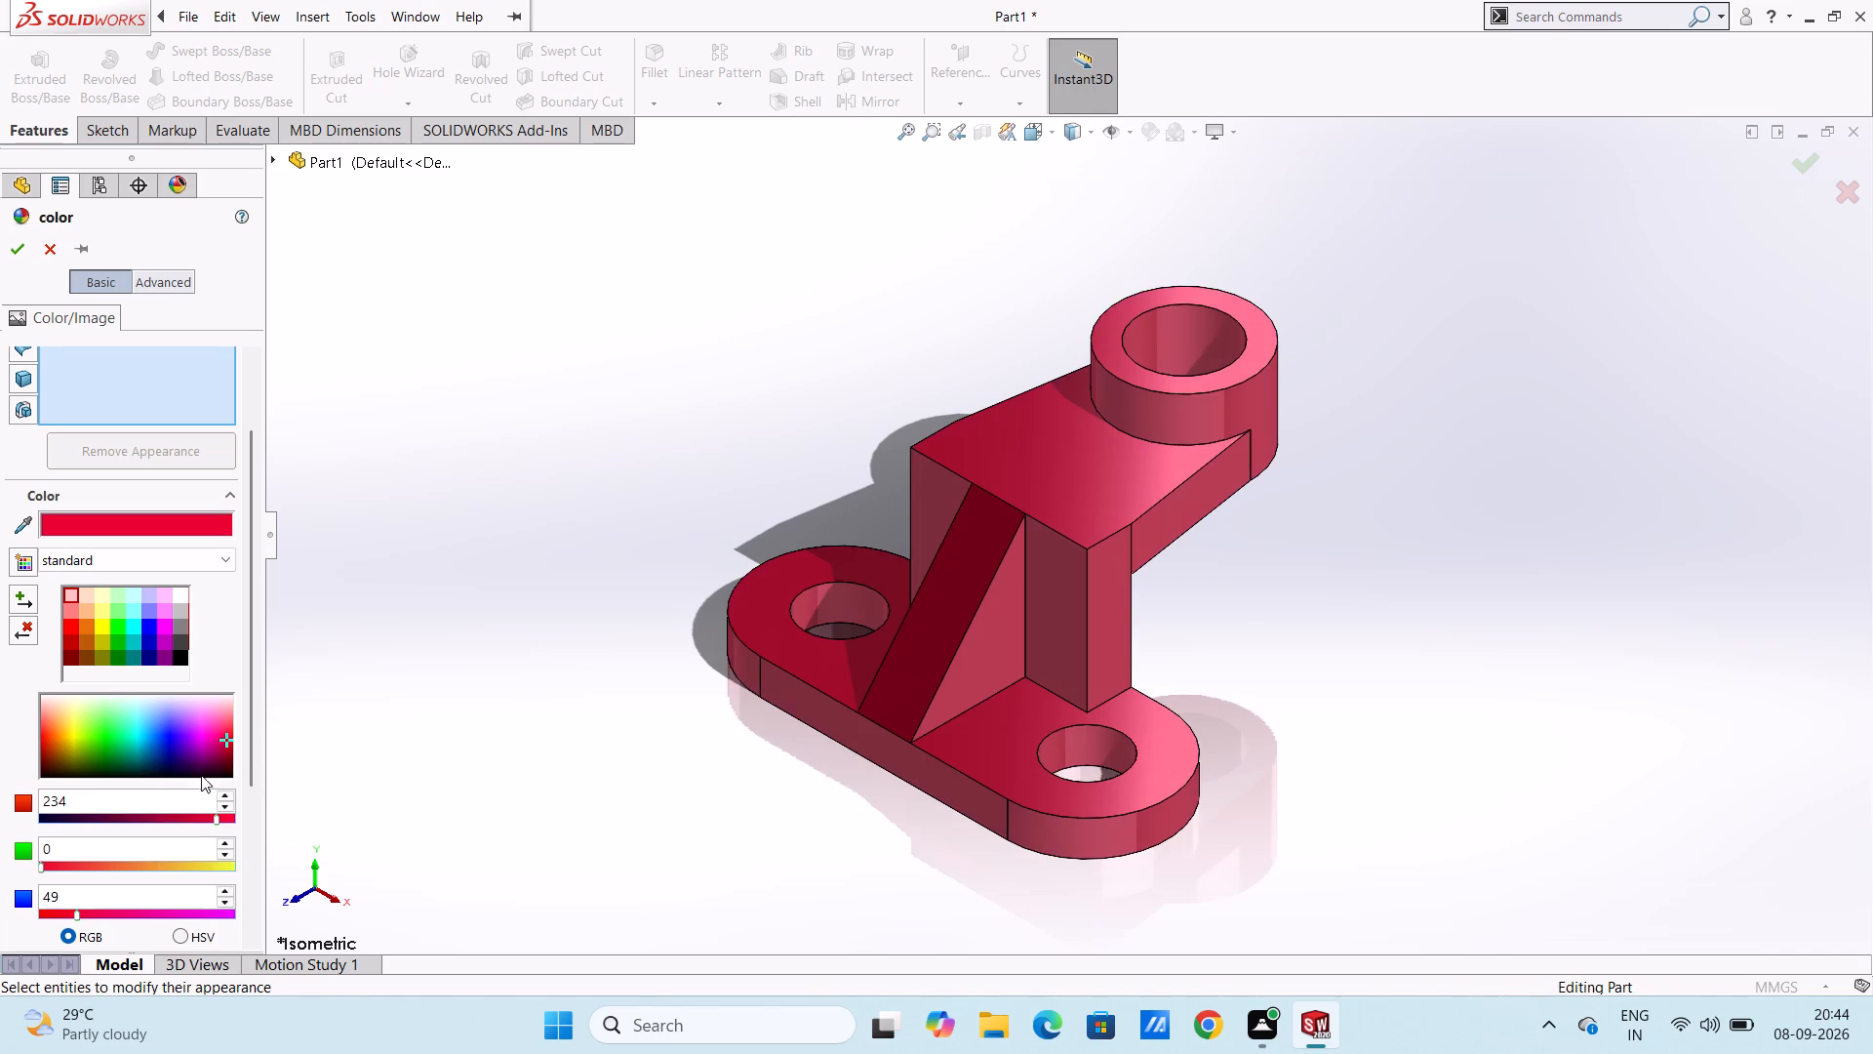
left_click(179, 823)
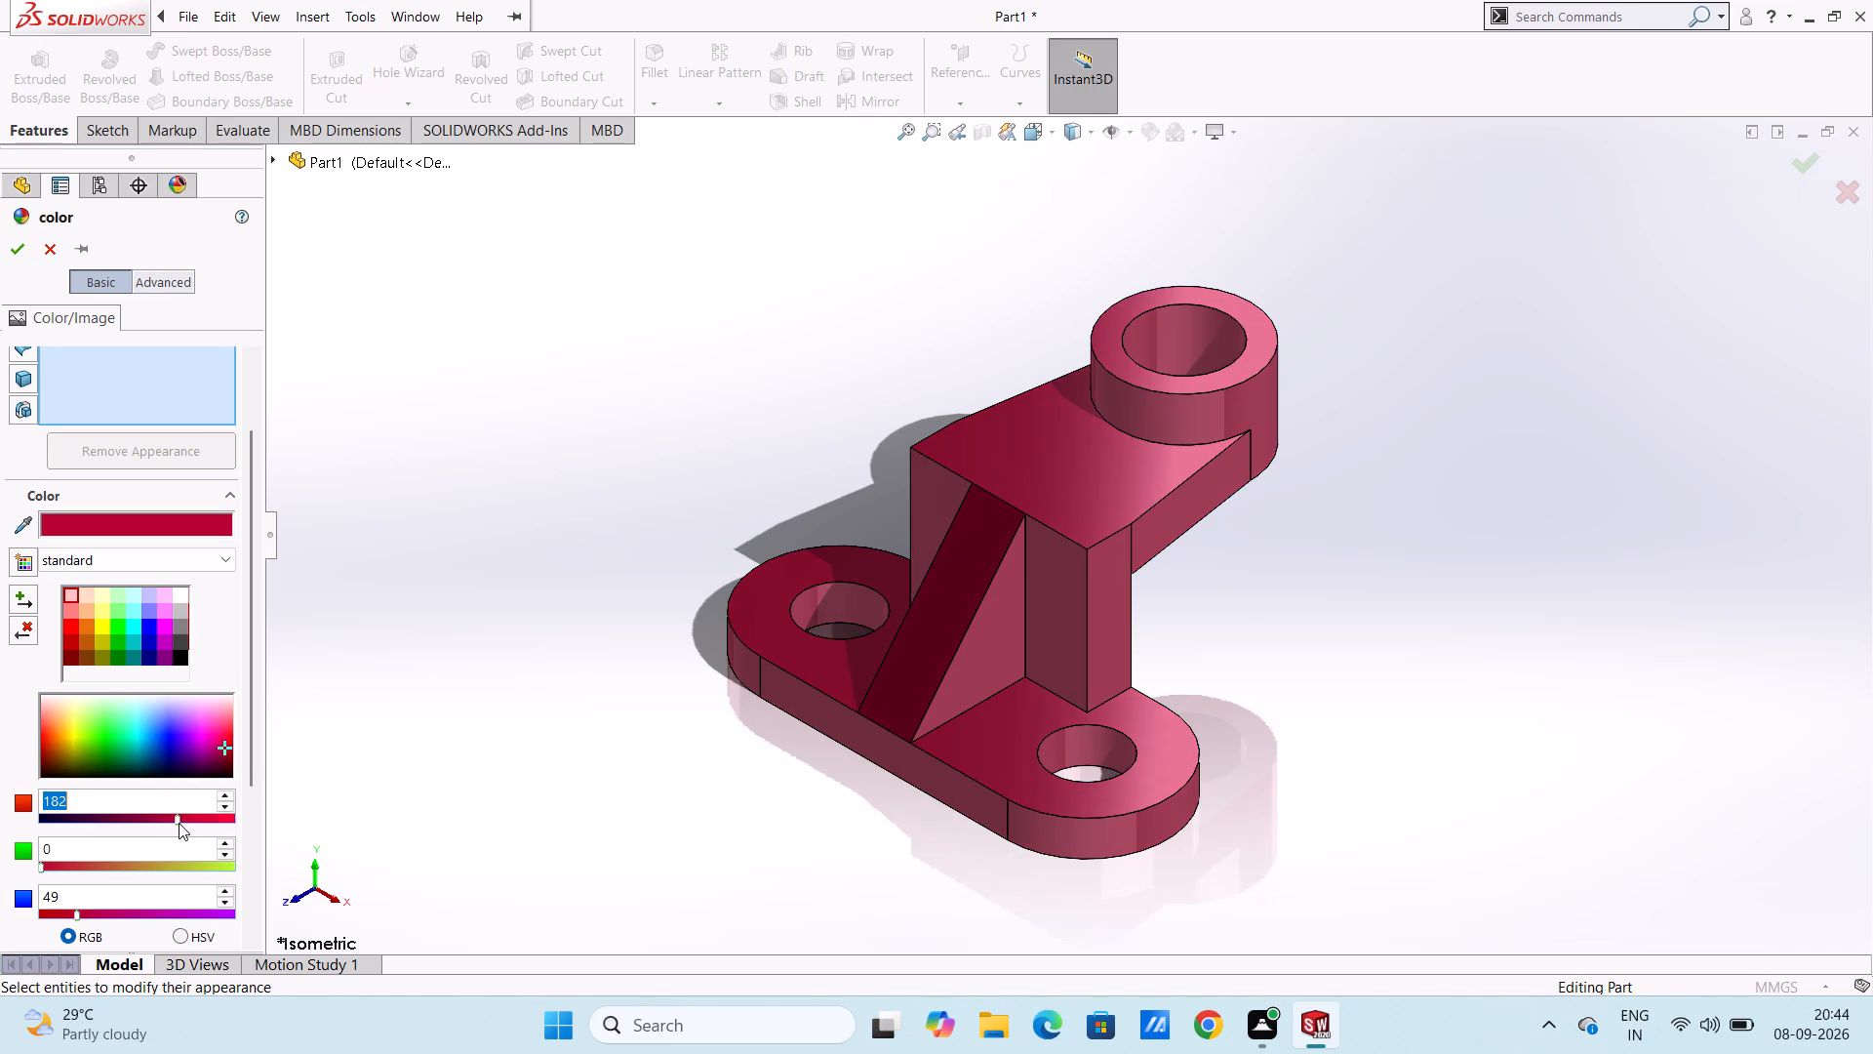
left_click(157, 818)
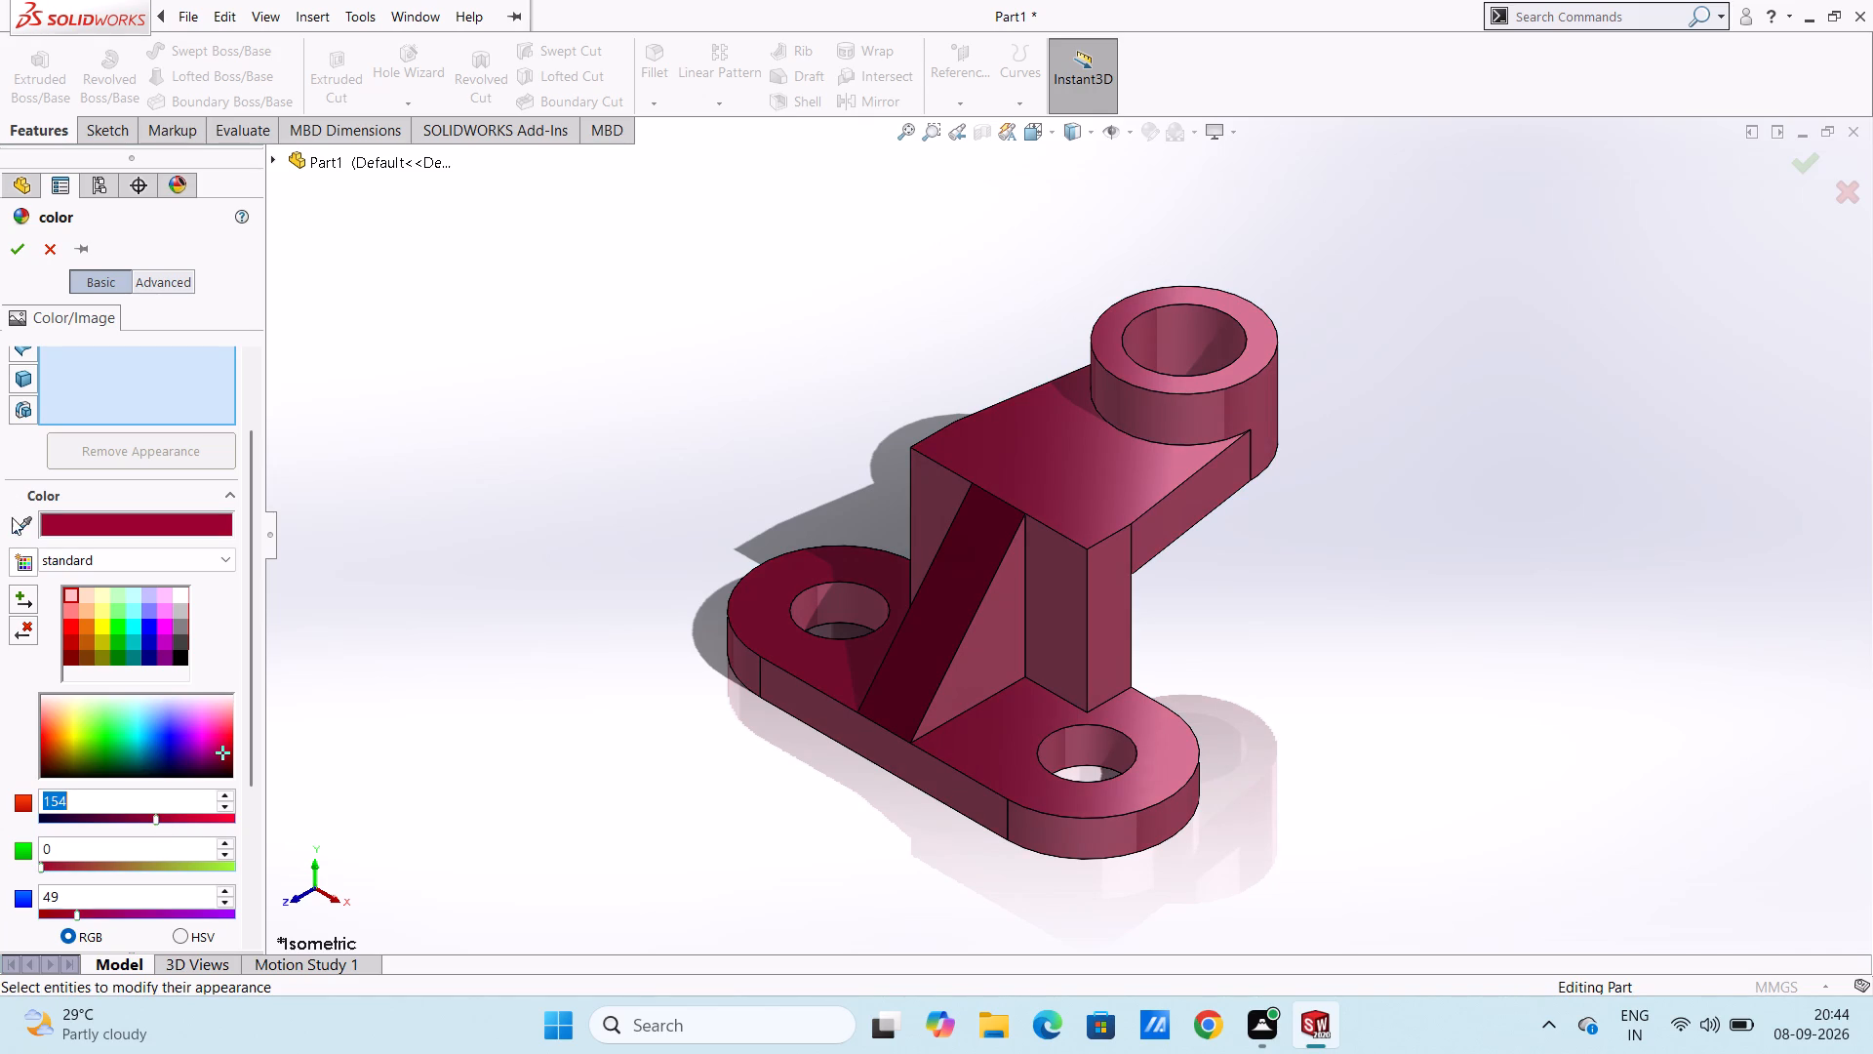
left_click(8, 257)
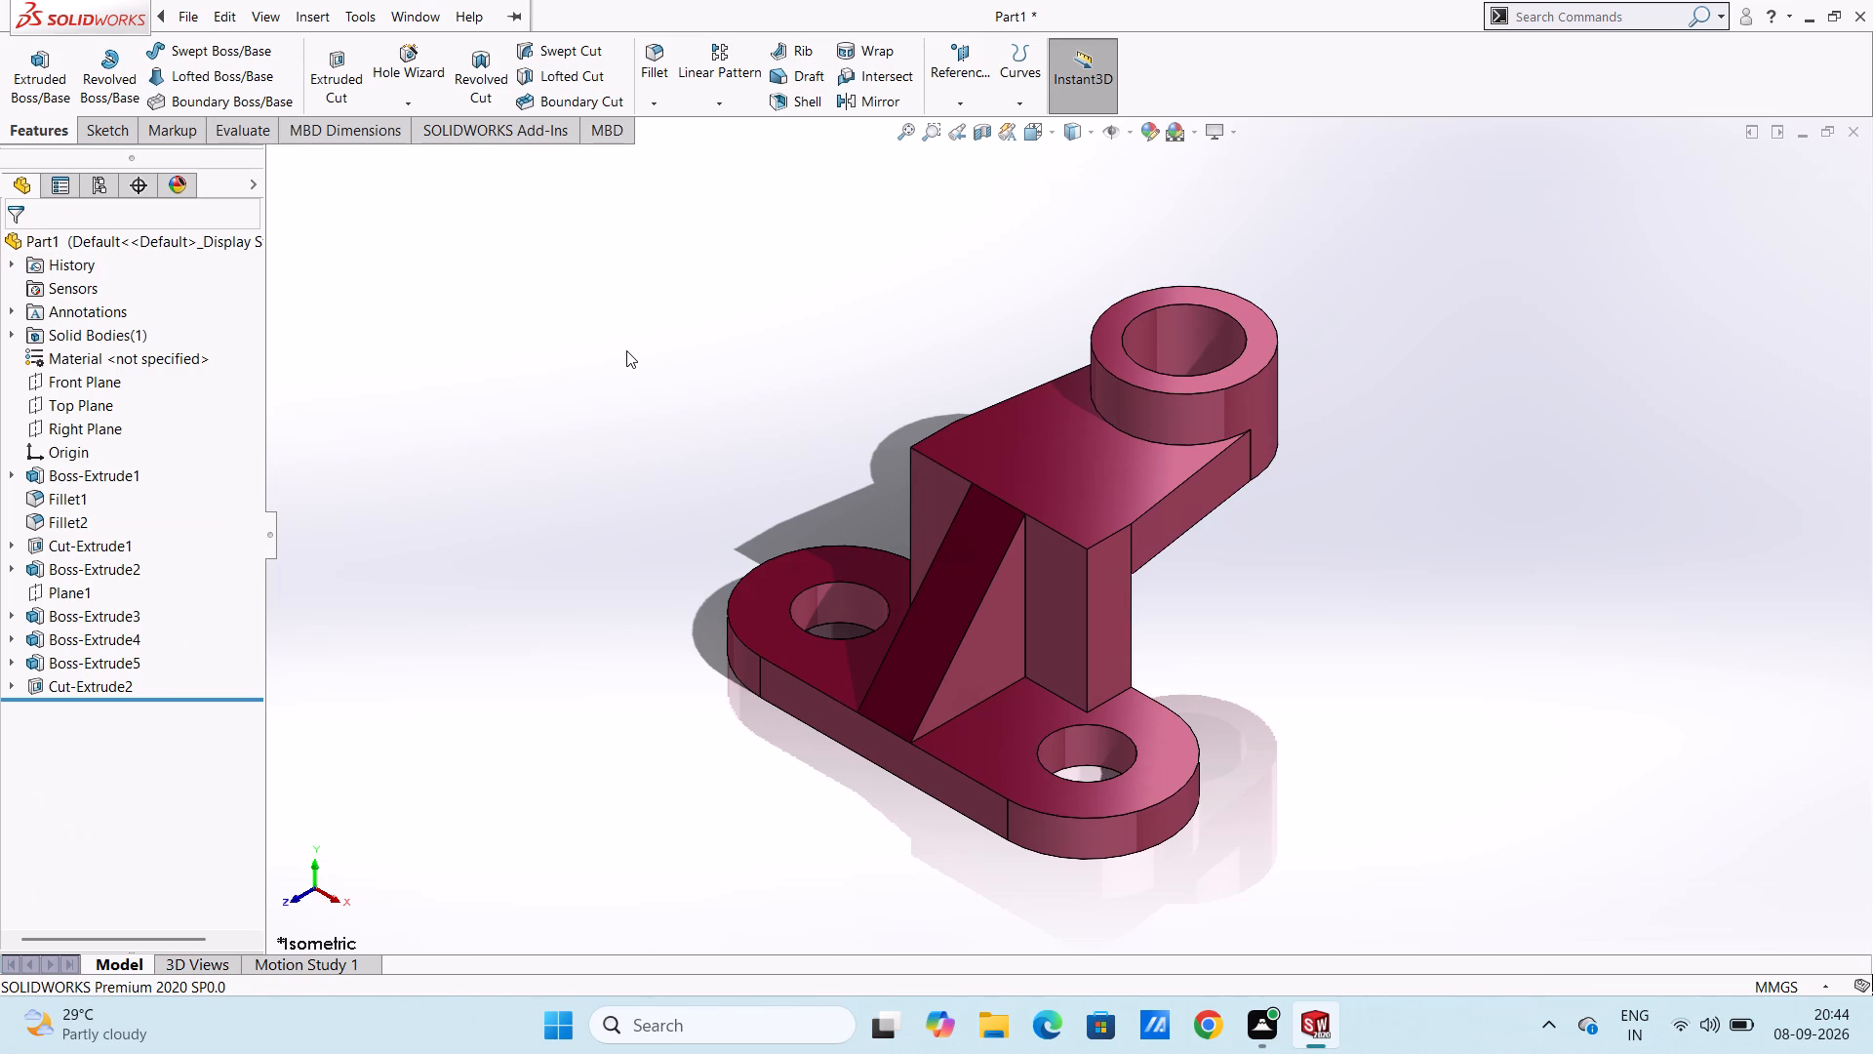
key("Escape")
key("Escape")
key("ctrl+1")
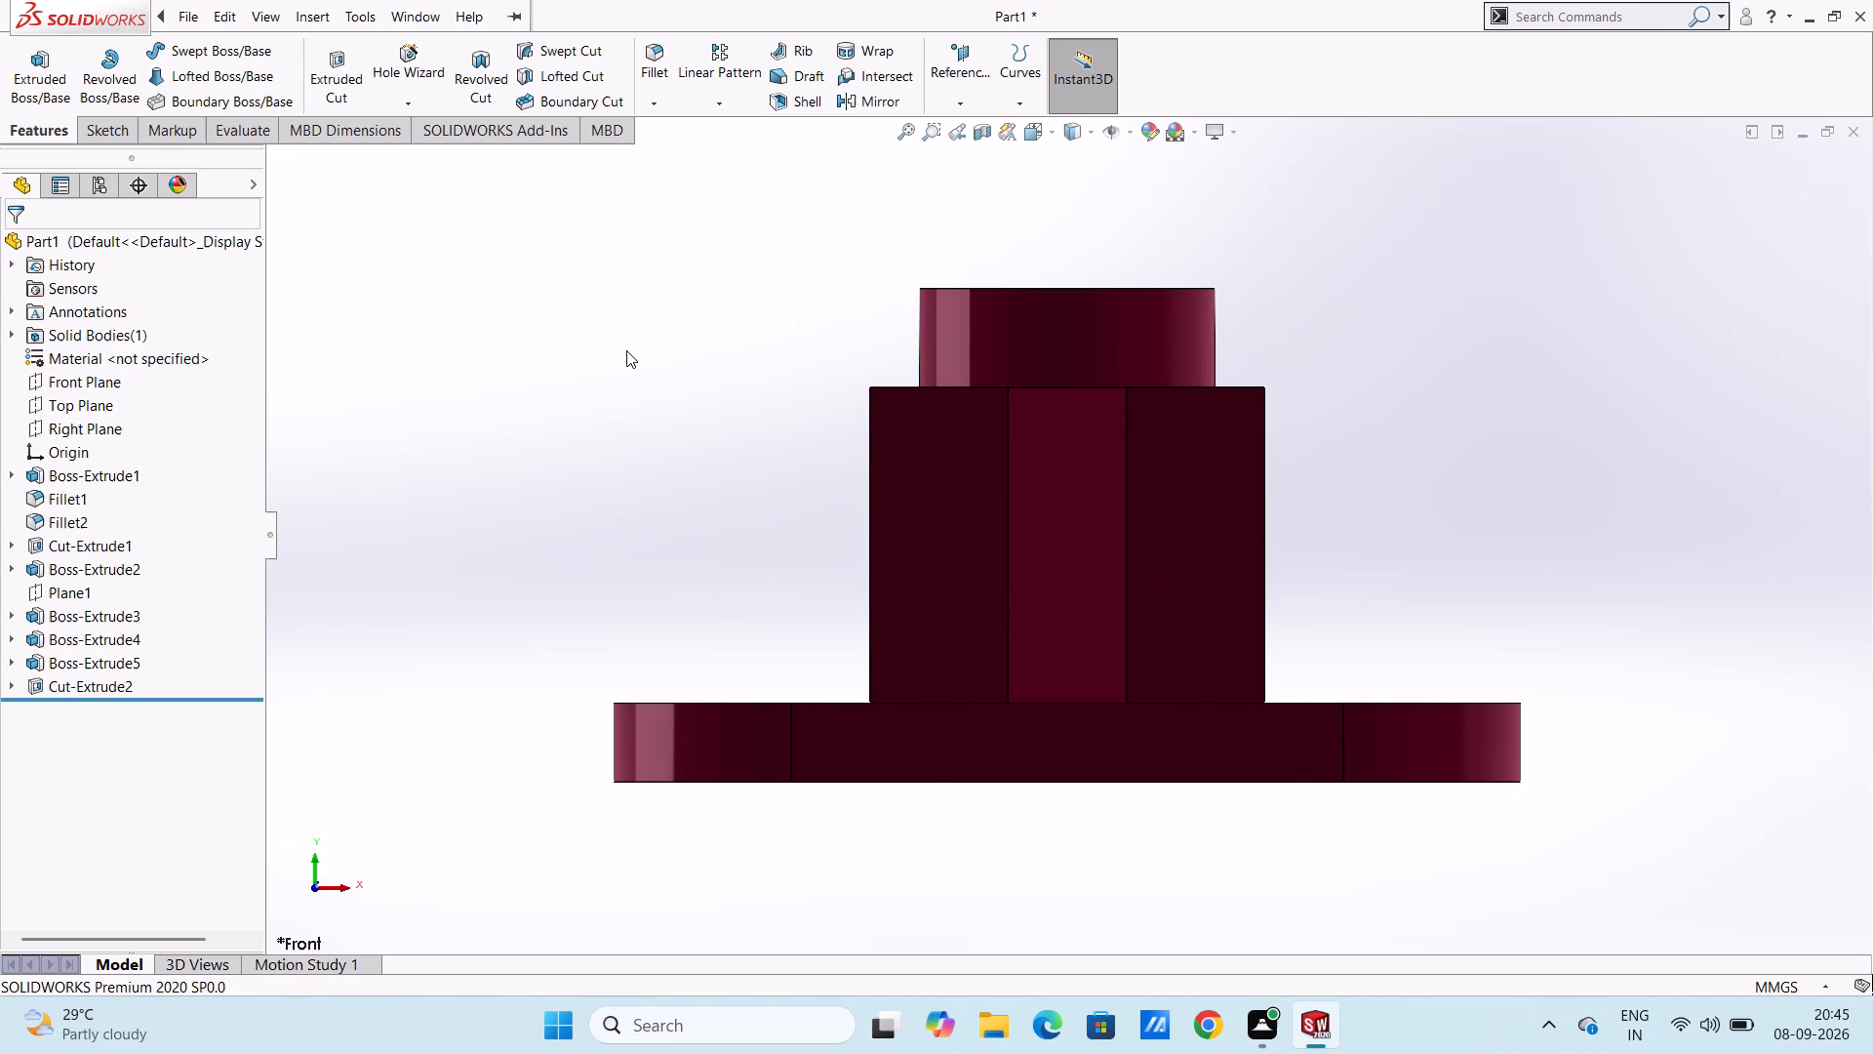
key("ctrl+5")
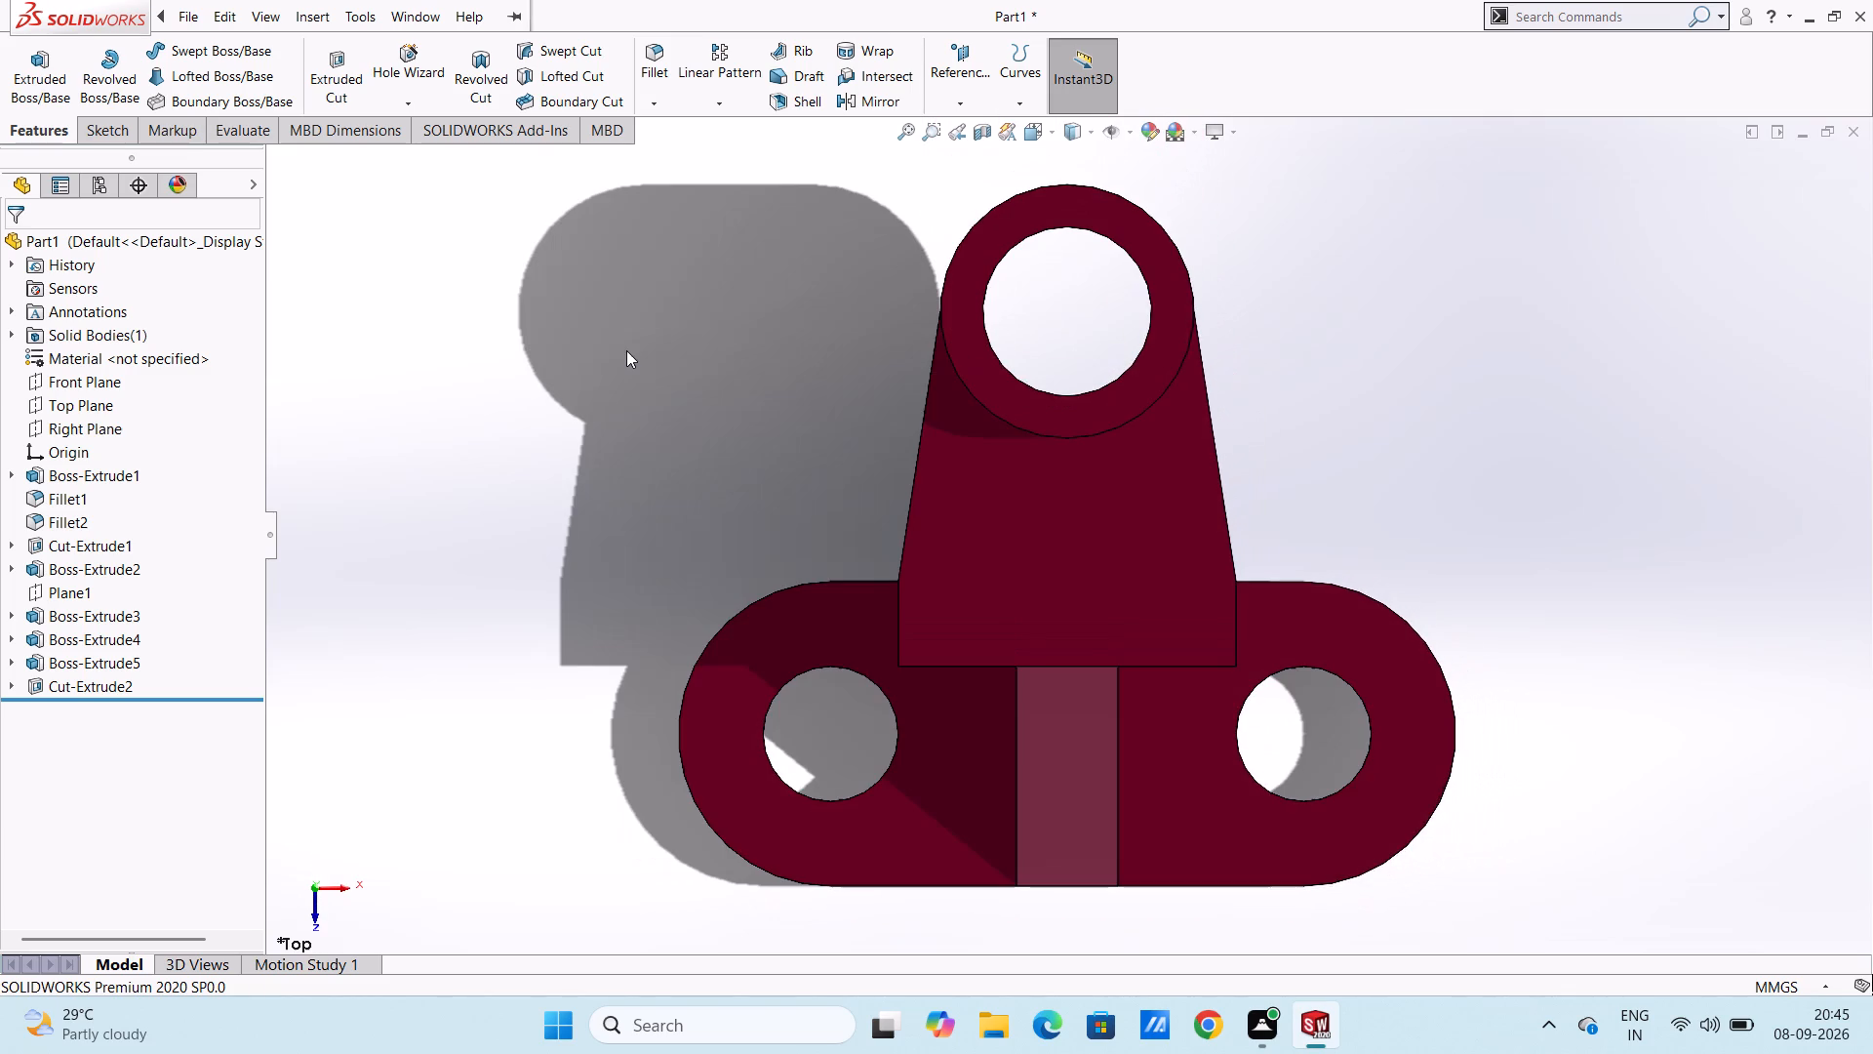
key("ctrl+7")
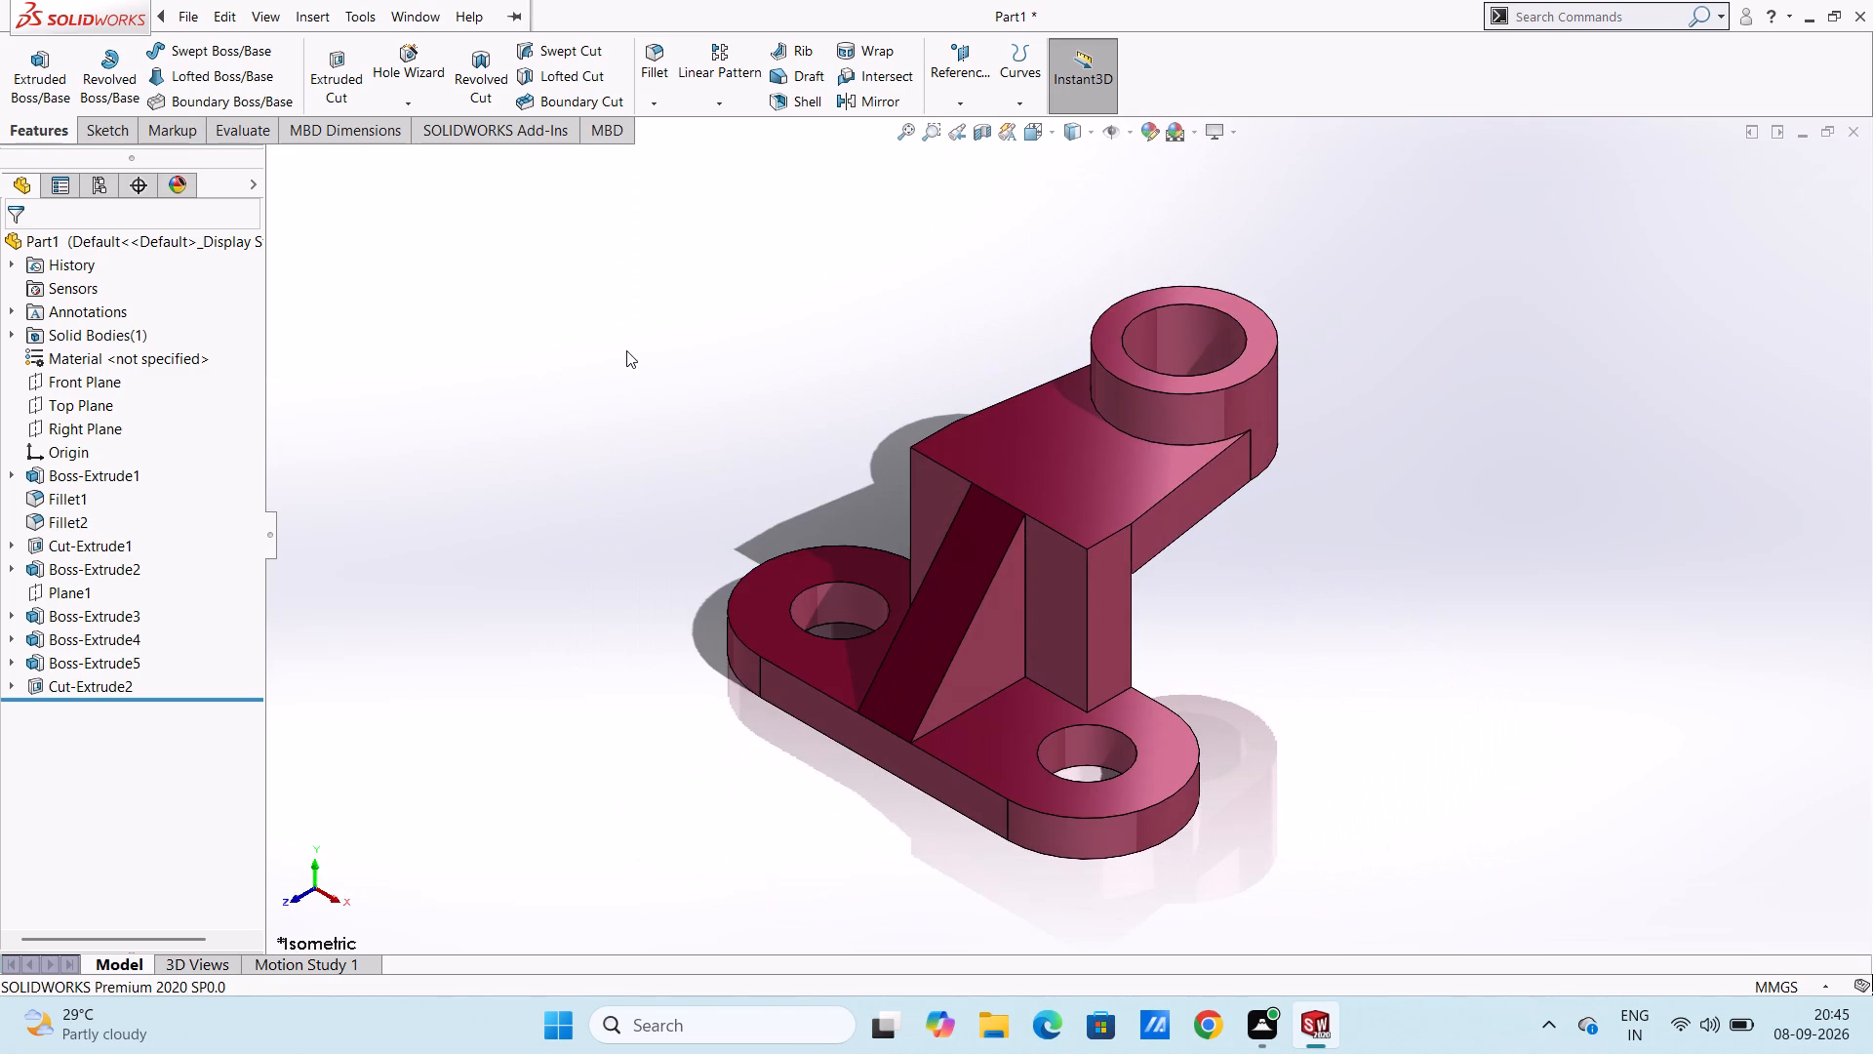
Save the part in the Documents folder as "reinforced mounting bracket", in SOLIDWORKS Part format.
key("ctrl+s")
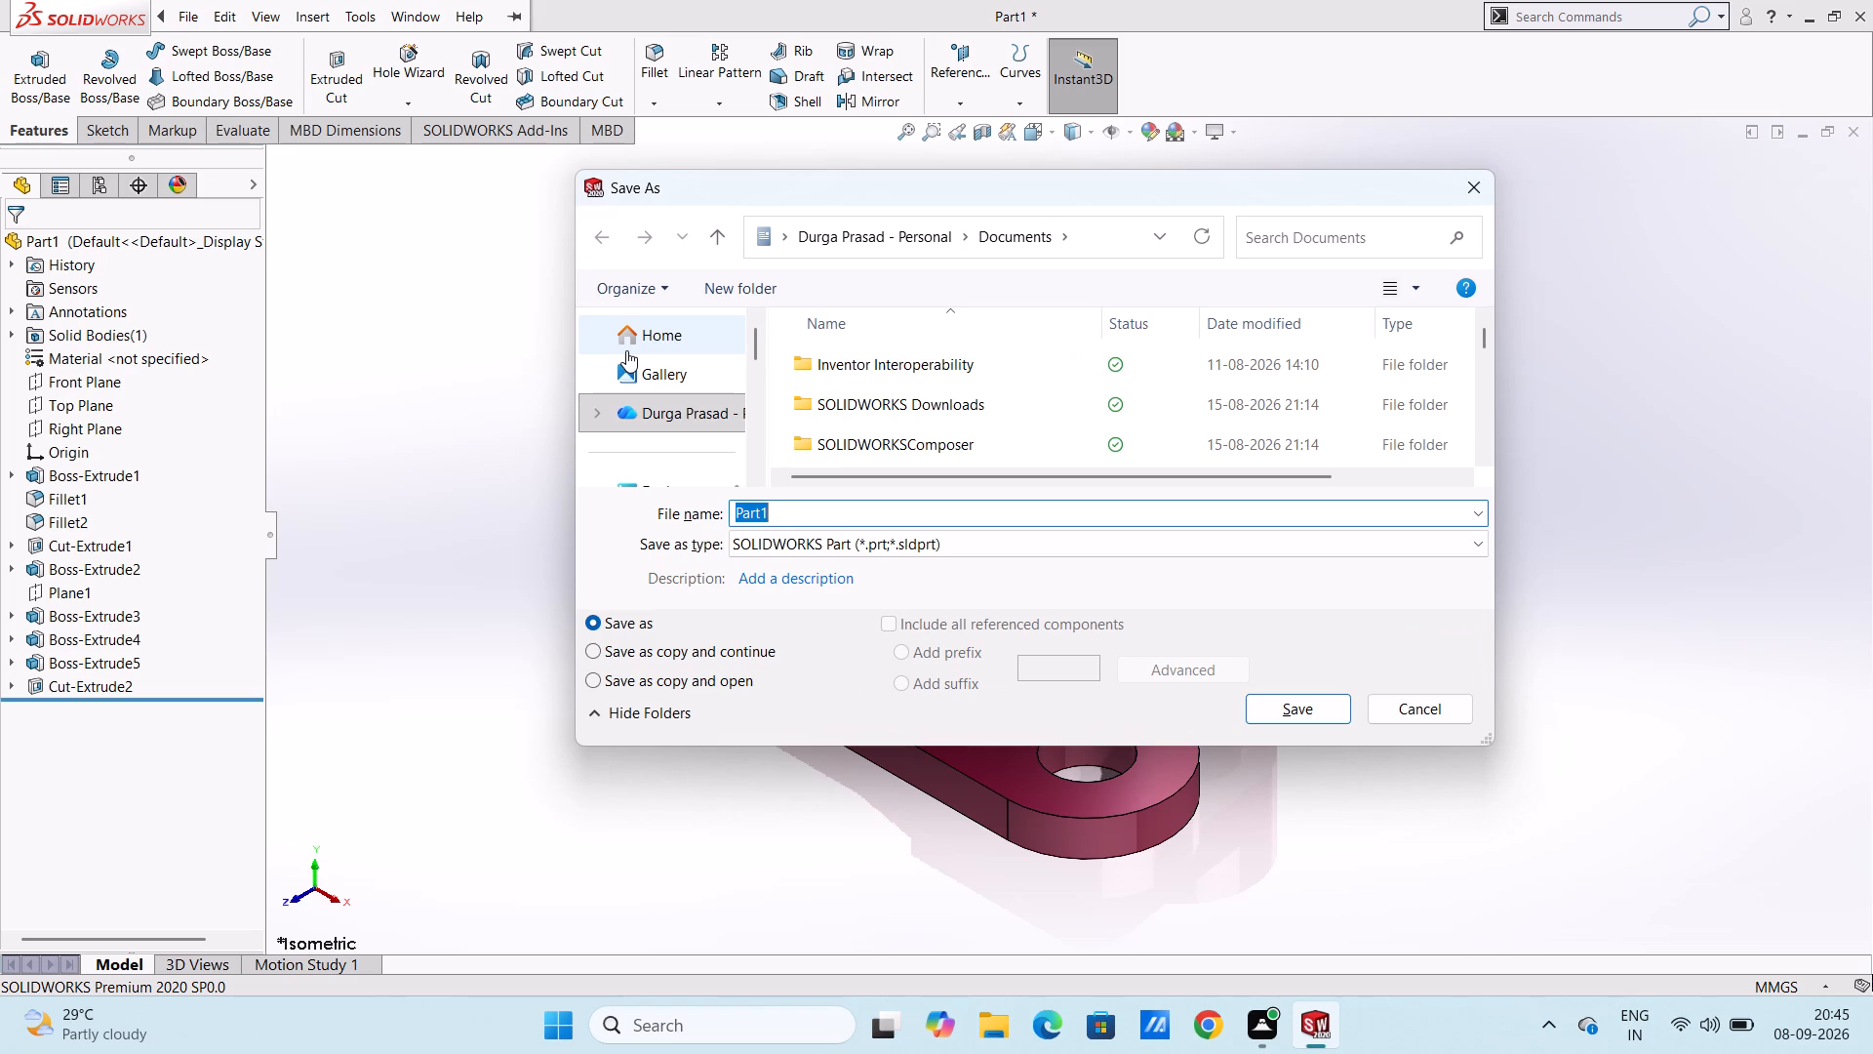
type("reinfor")
type("ced")
key("space")
type("mounting")
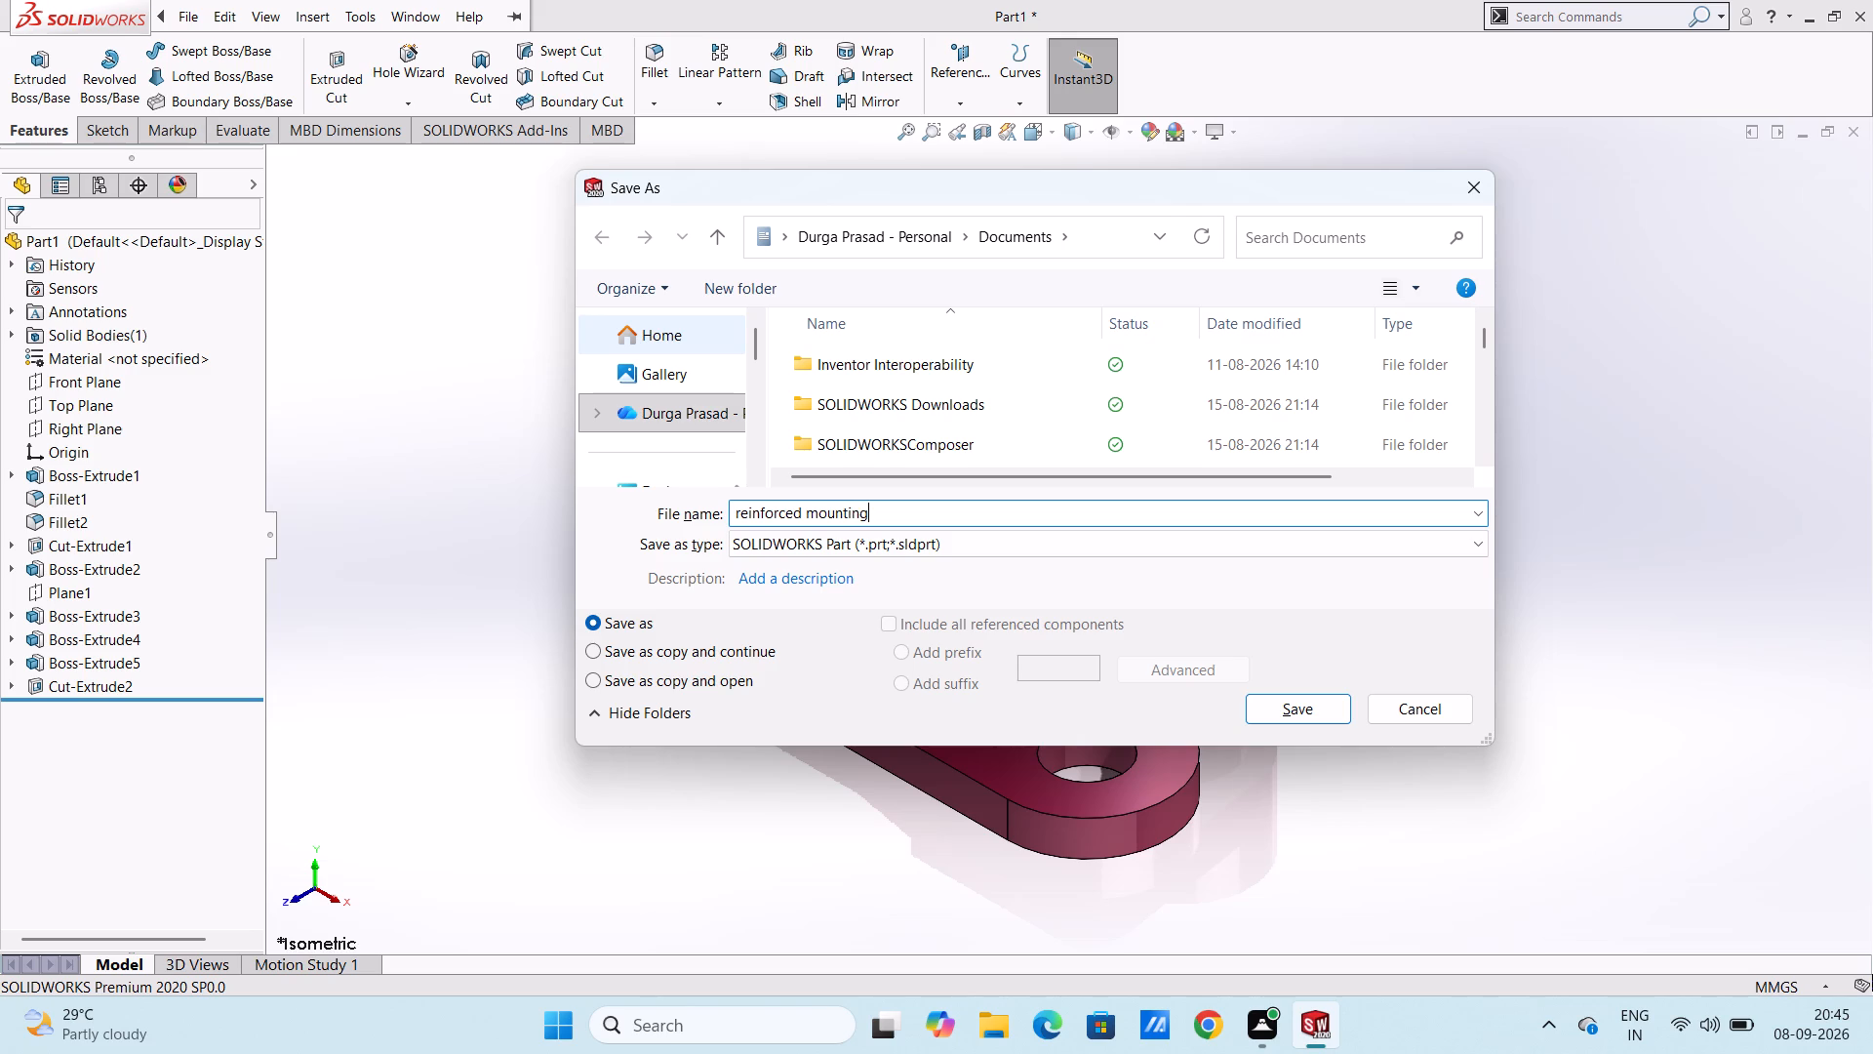
key("space")
type("bracket")
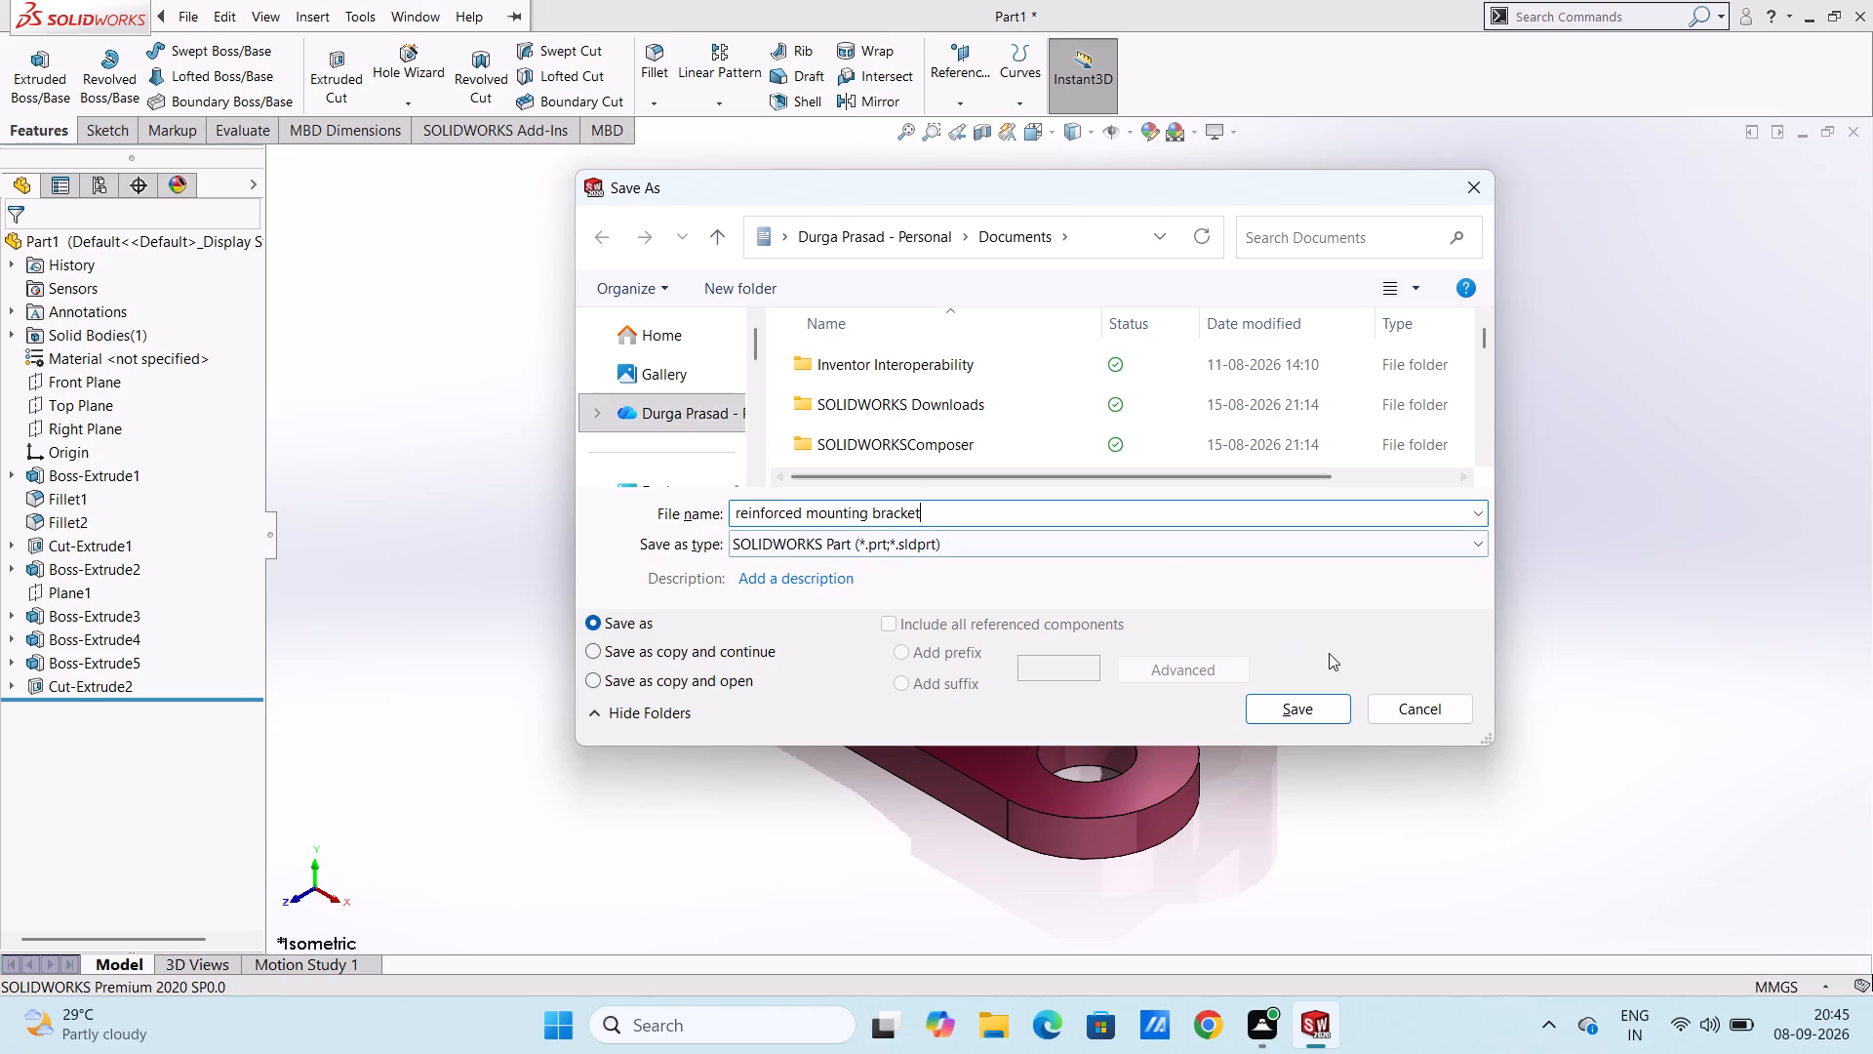
left_click(1305, 710)
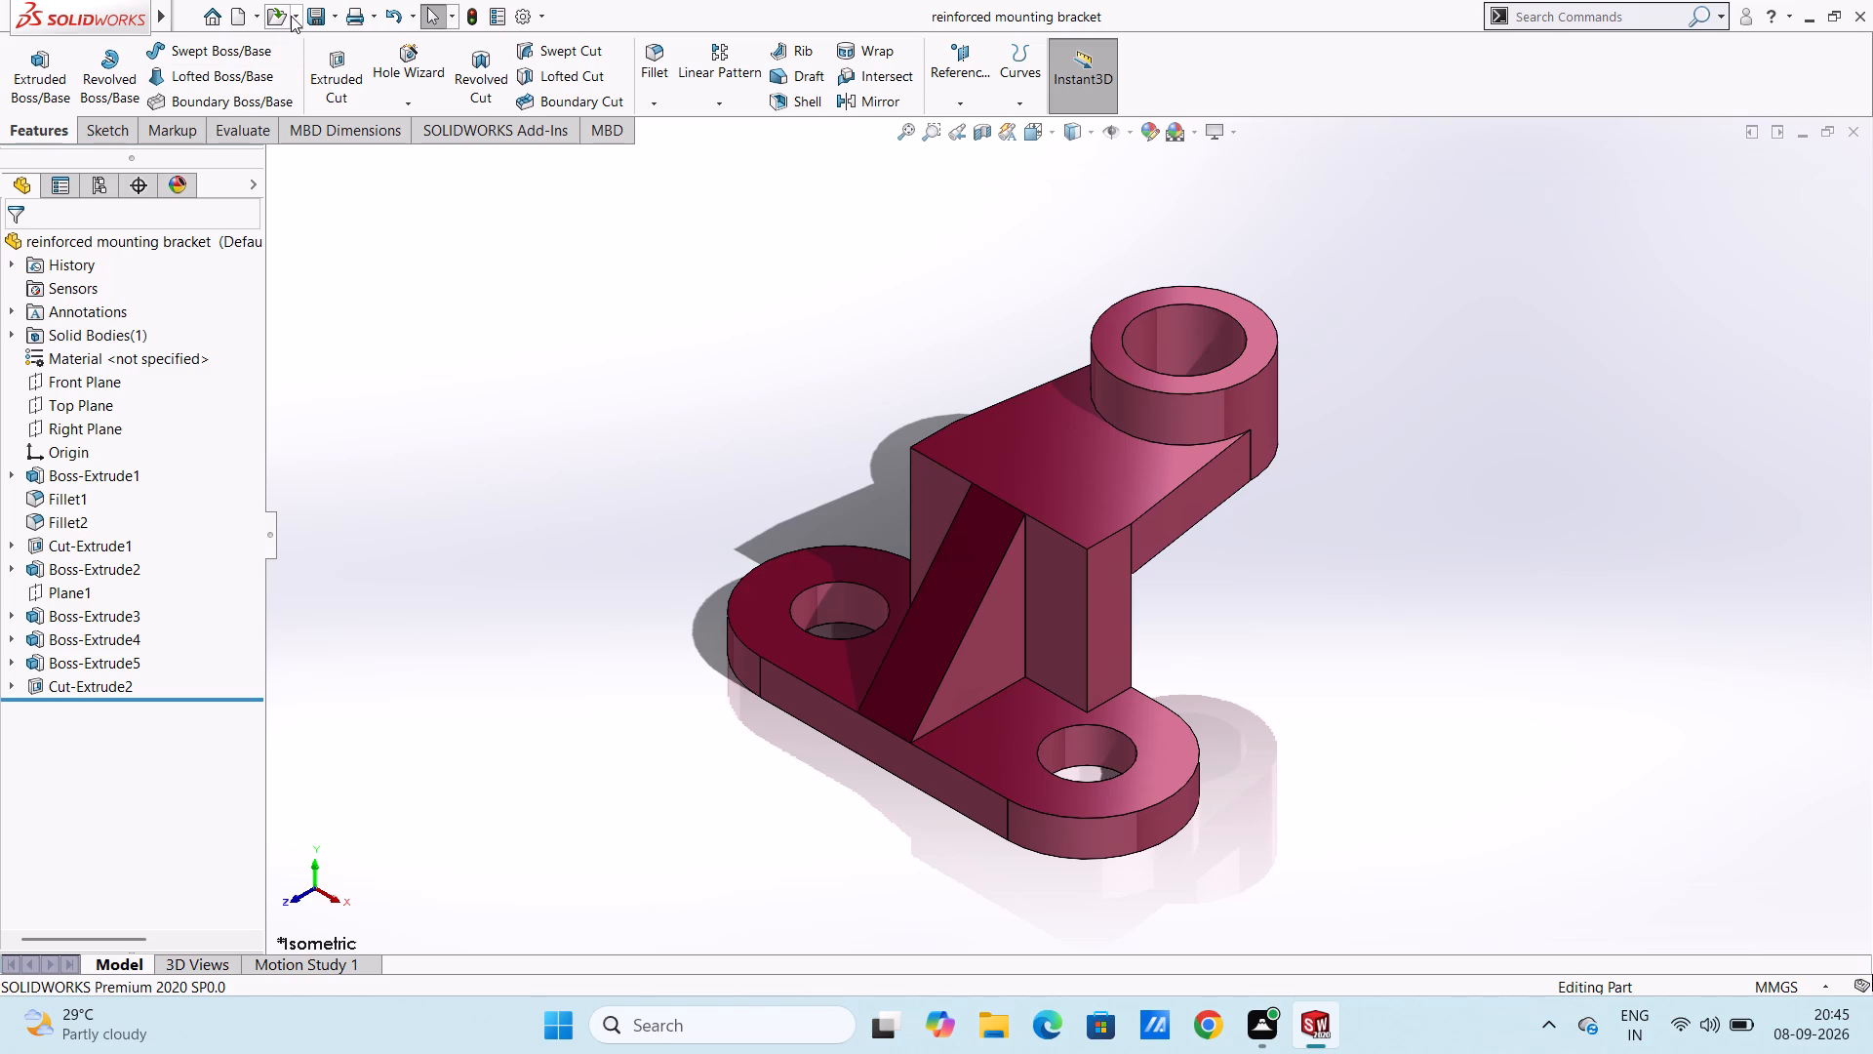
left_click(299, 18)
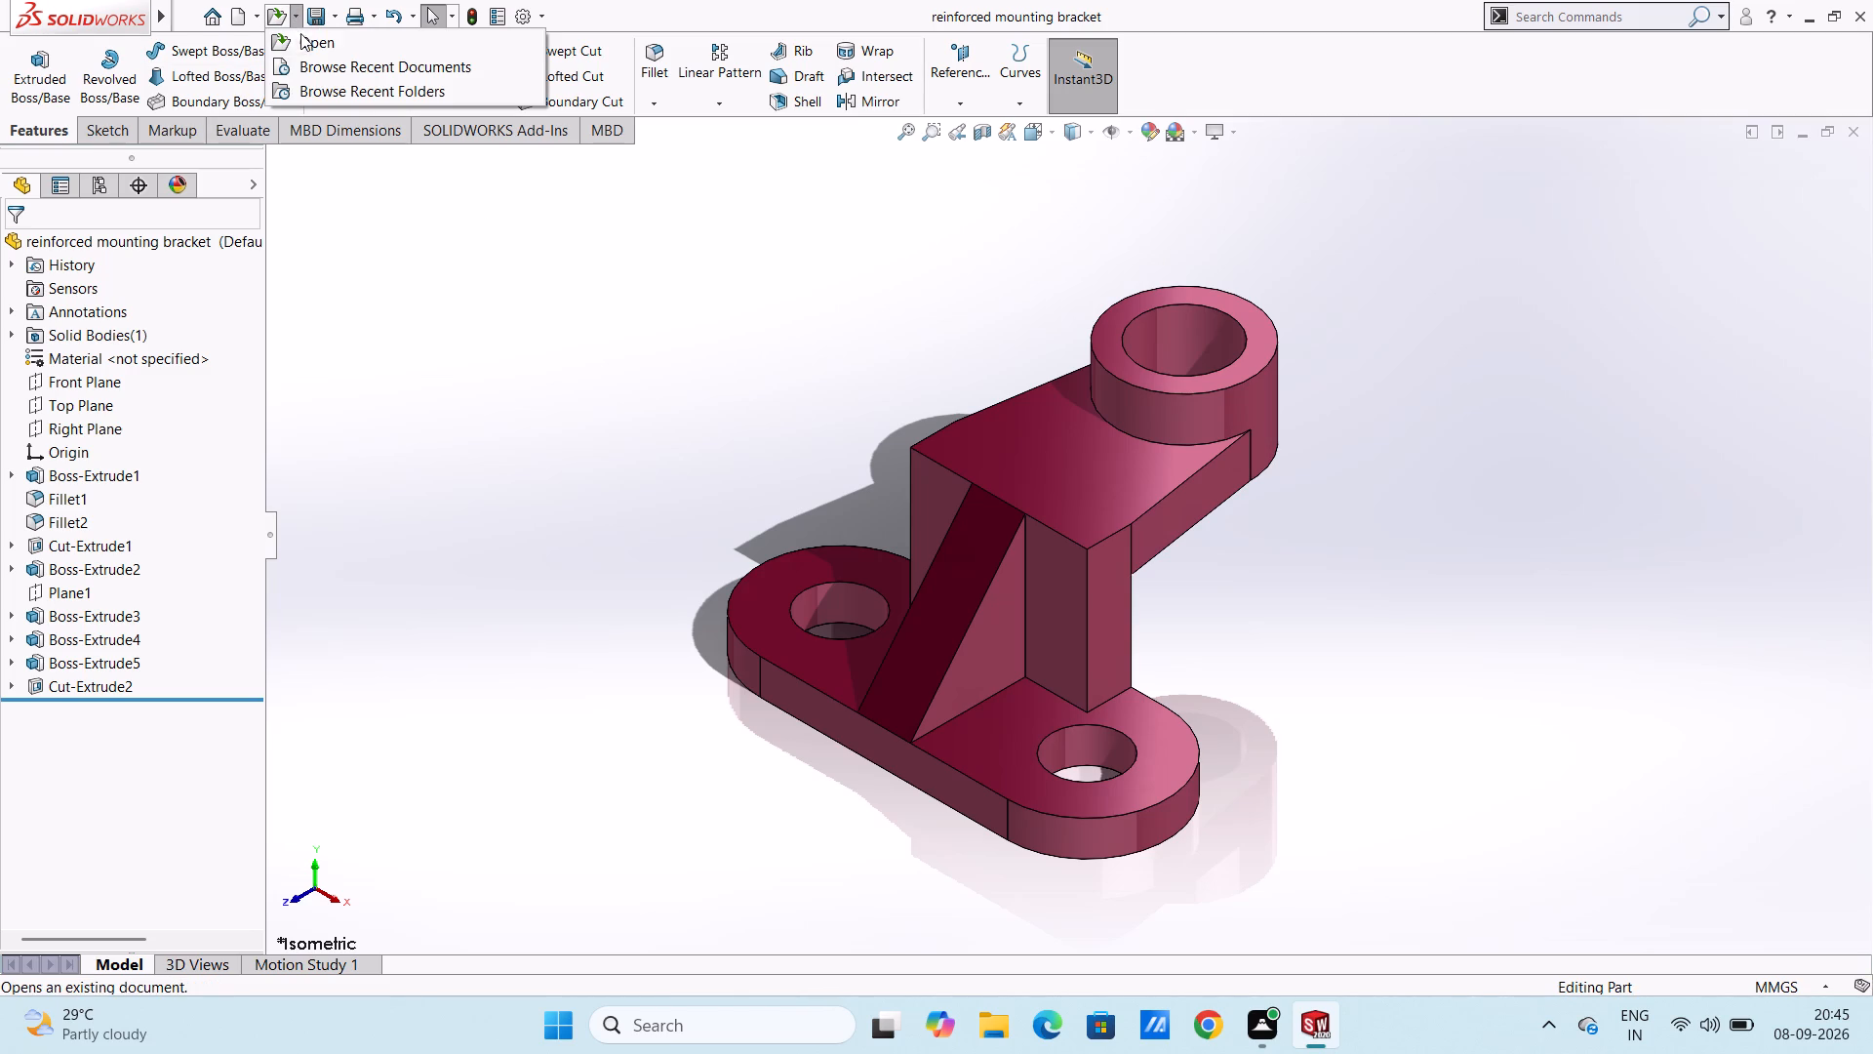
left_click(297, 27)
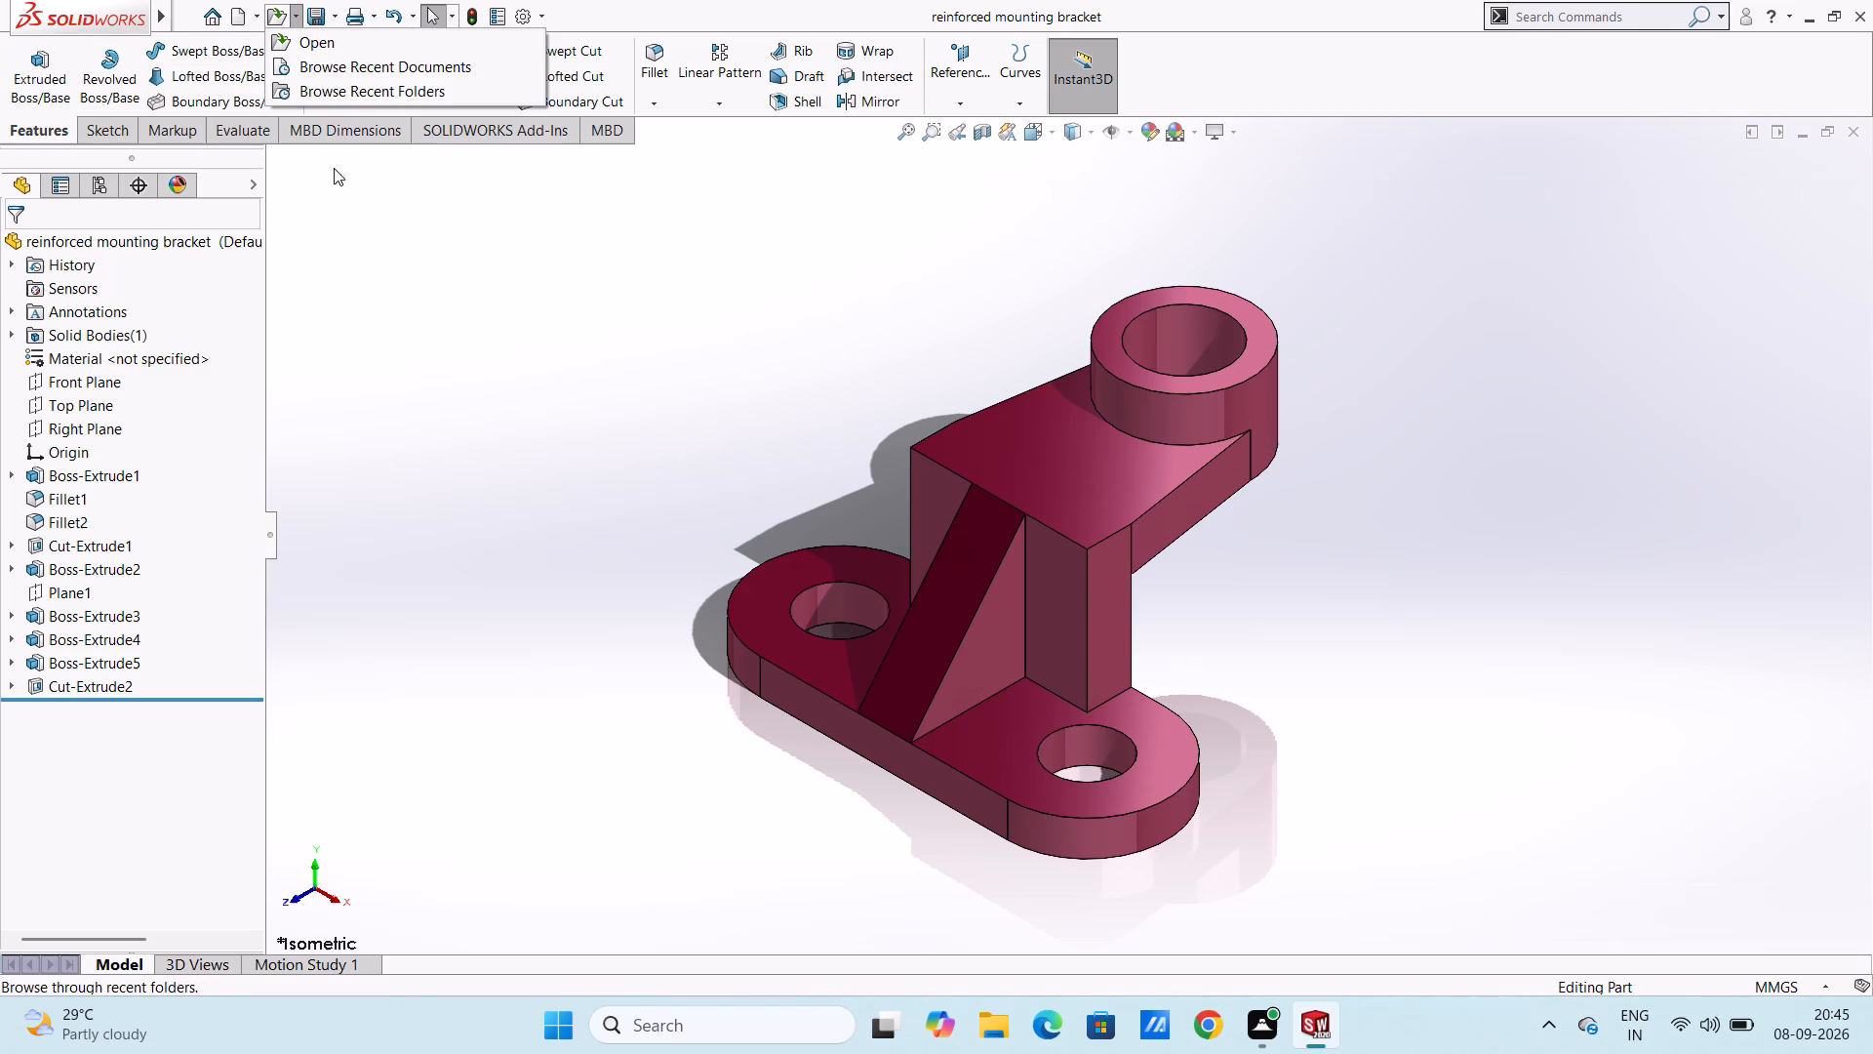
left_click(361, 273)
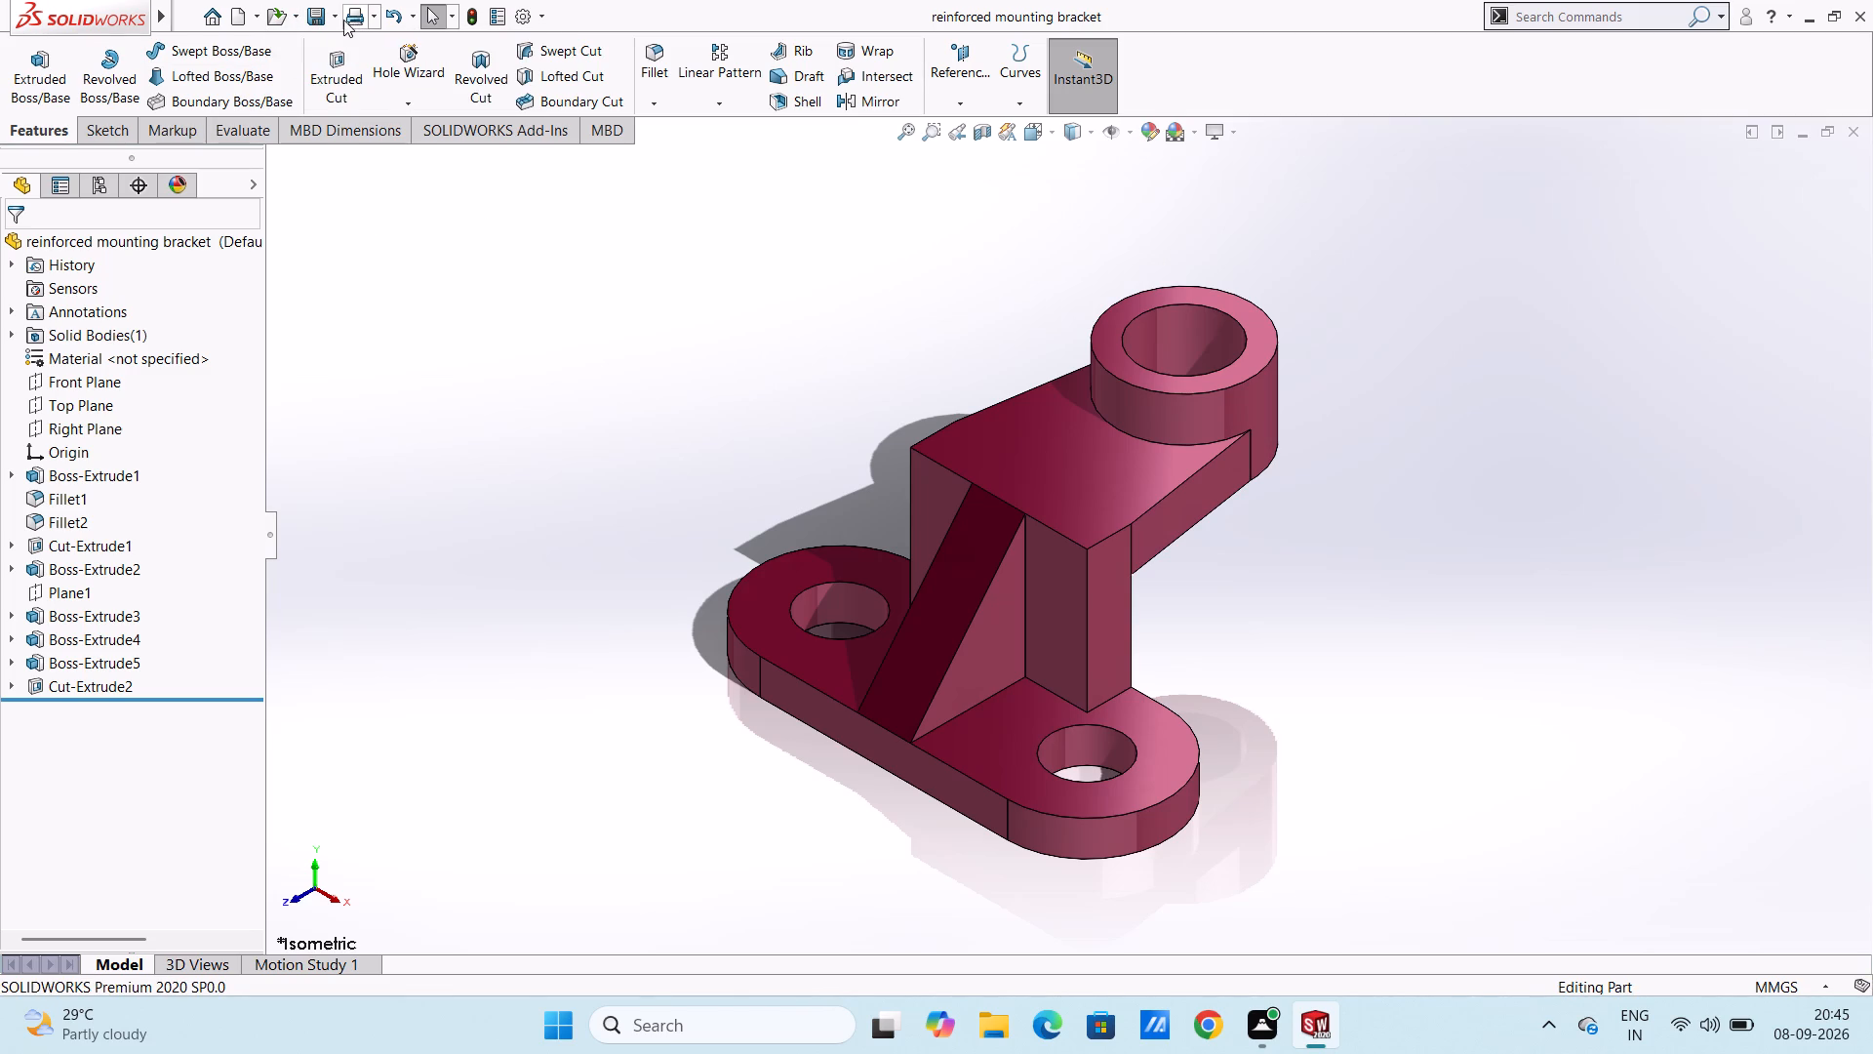
Save the bracket in the Documents folder as "reinforced mounting bracket" in Adobe Portable Document Format (*.pdf).
left_click(336, 17)
left_click(338, 69)
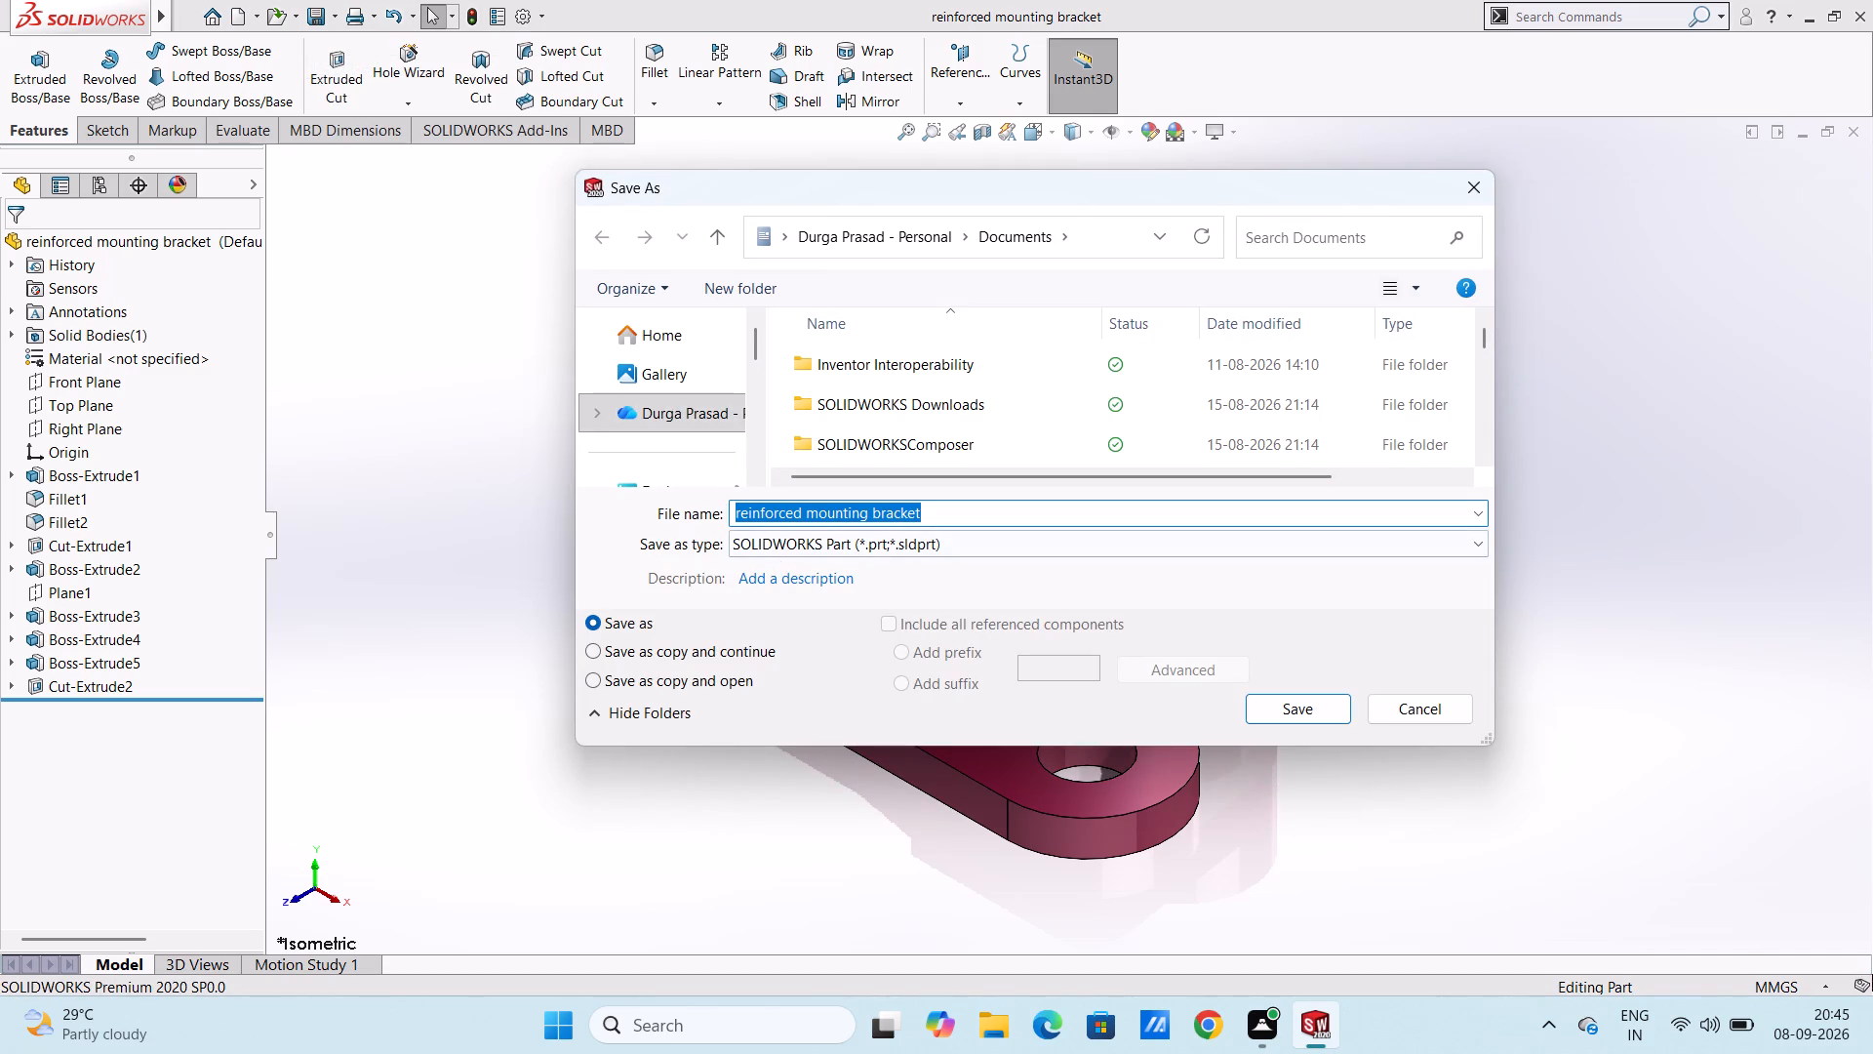
left_click(1029, 547)
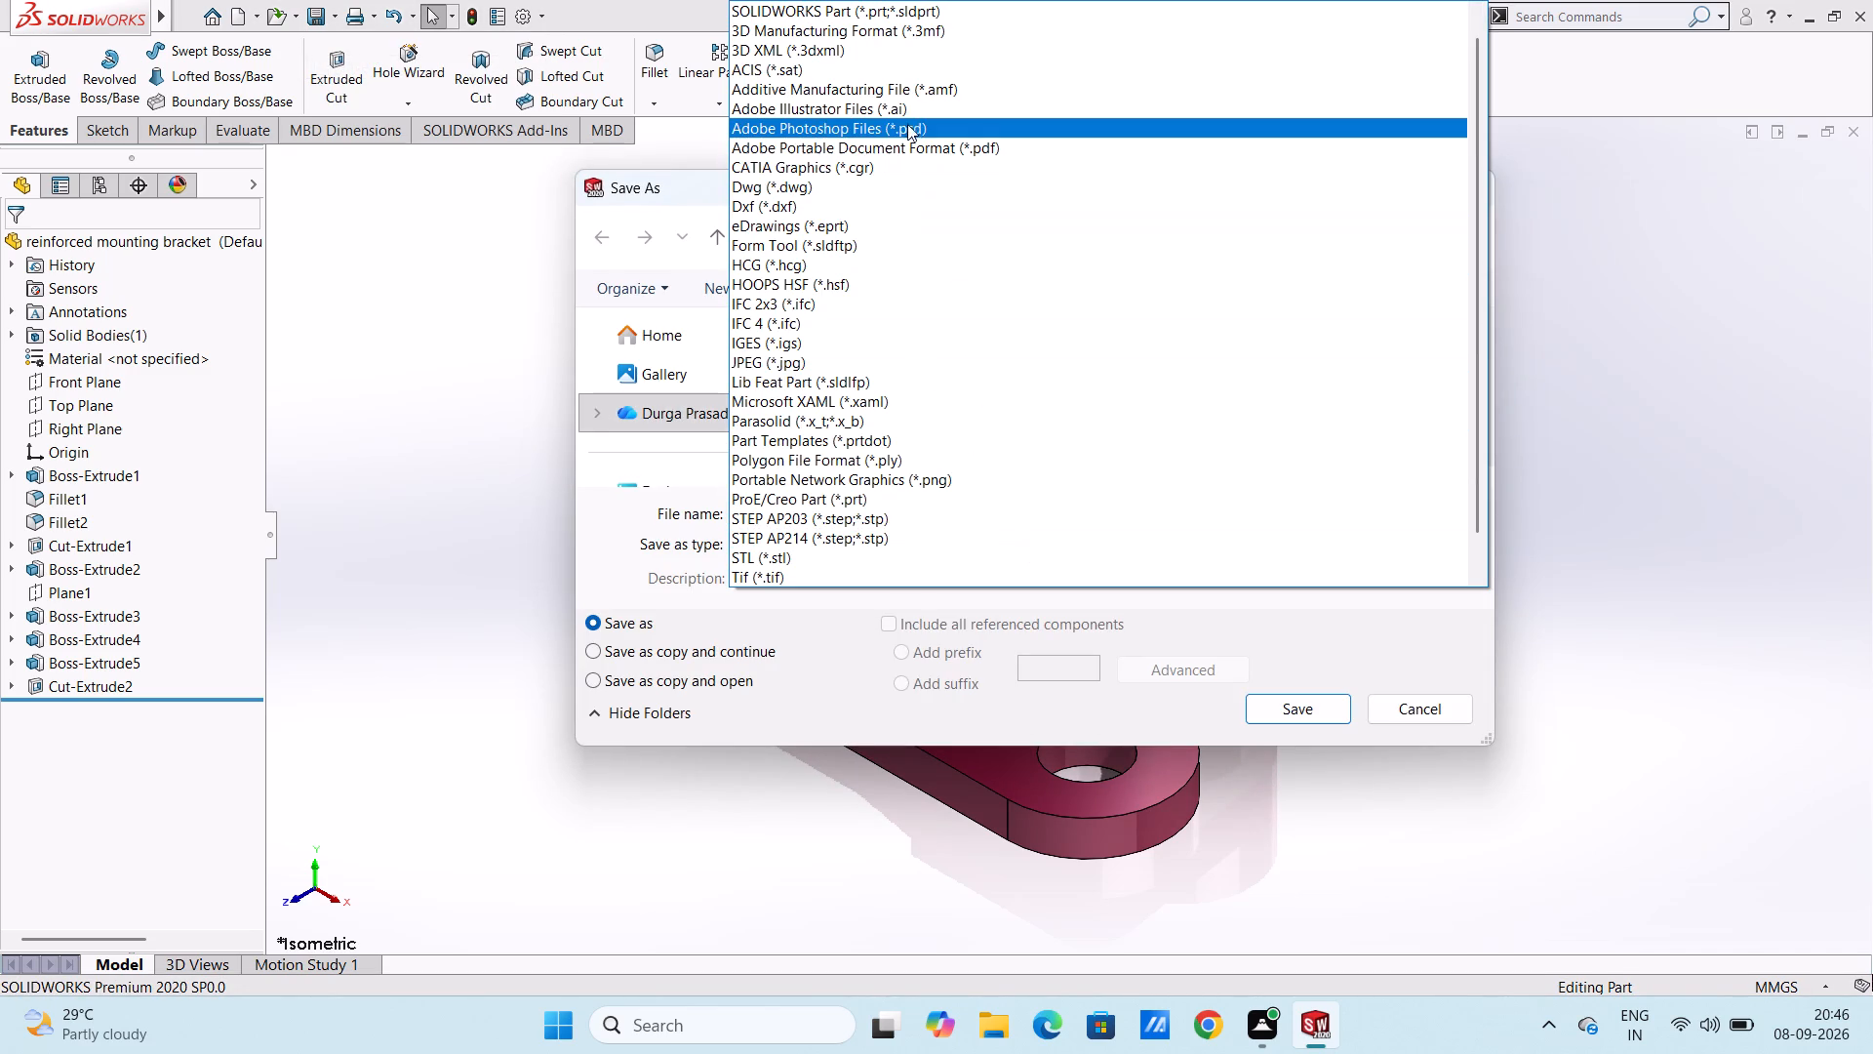
left_click(906, 143)
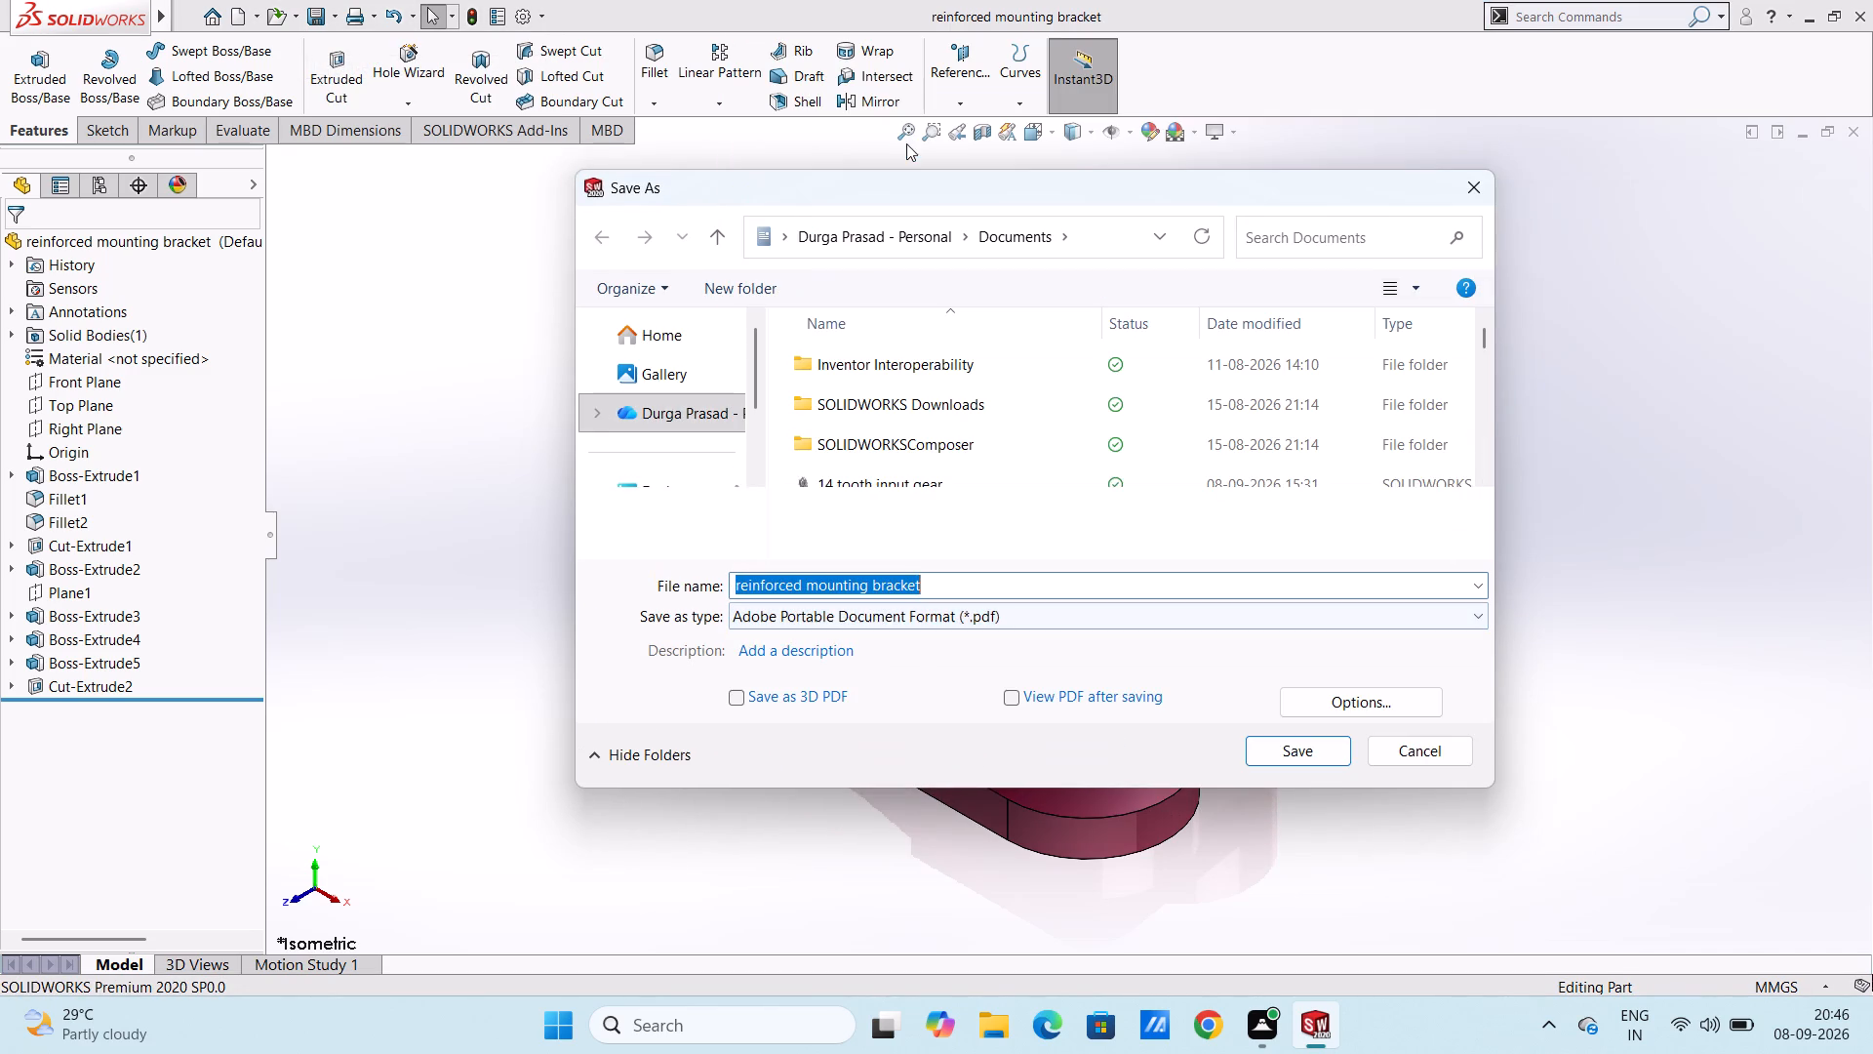
left_click(1285, 744)
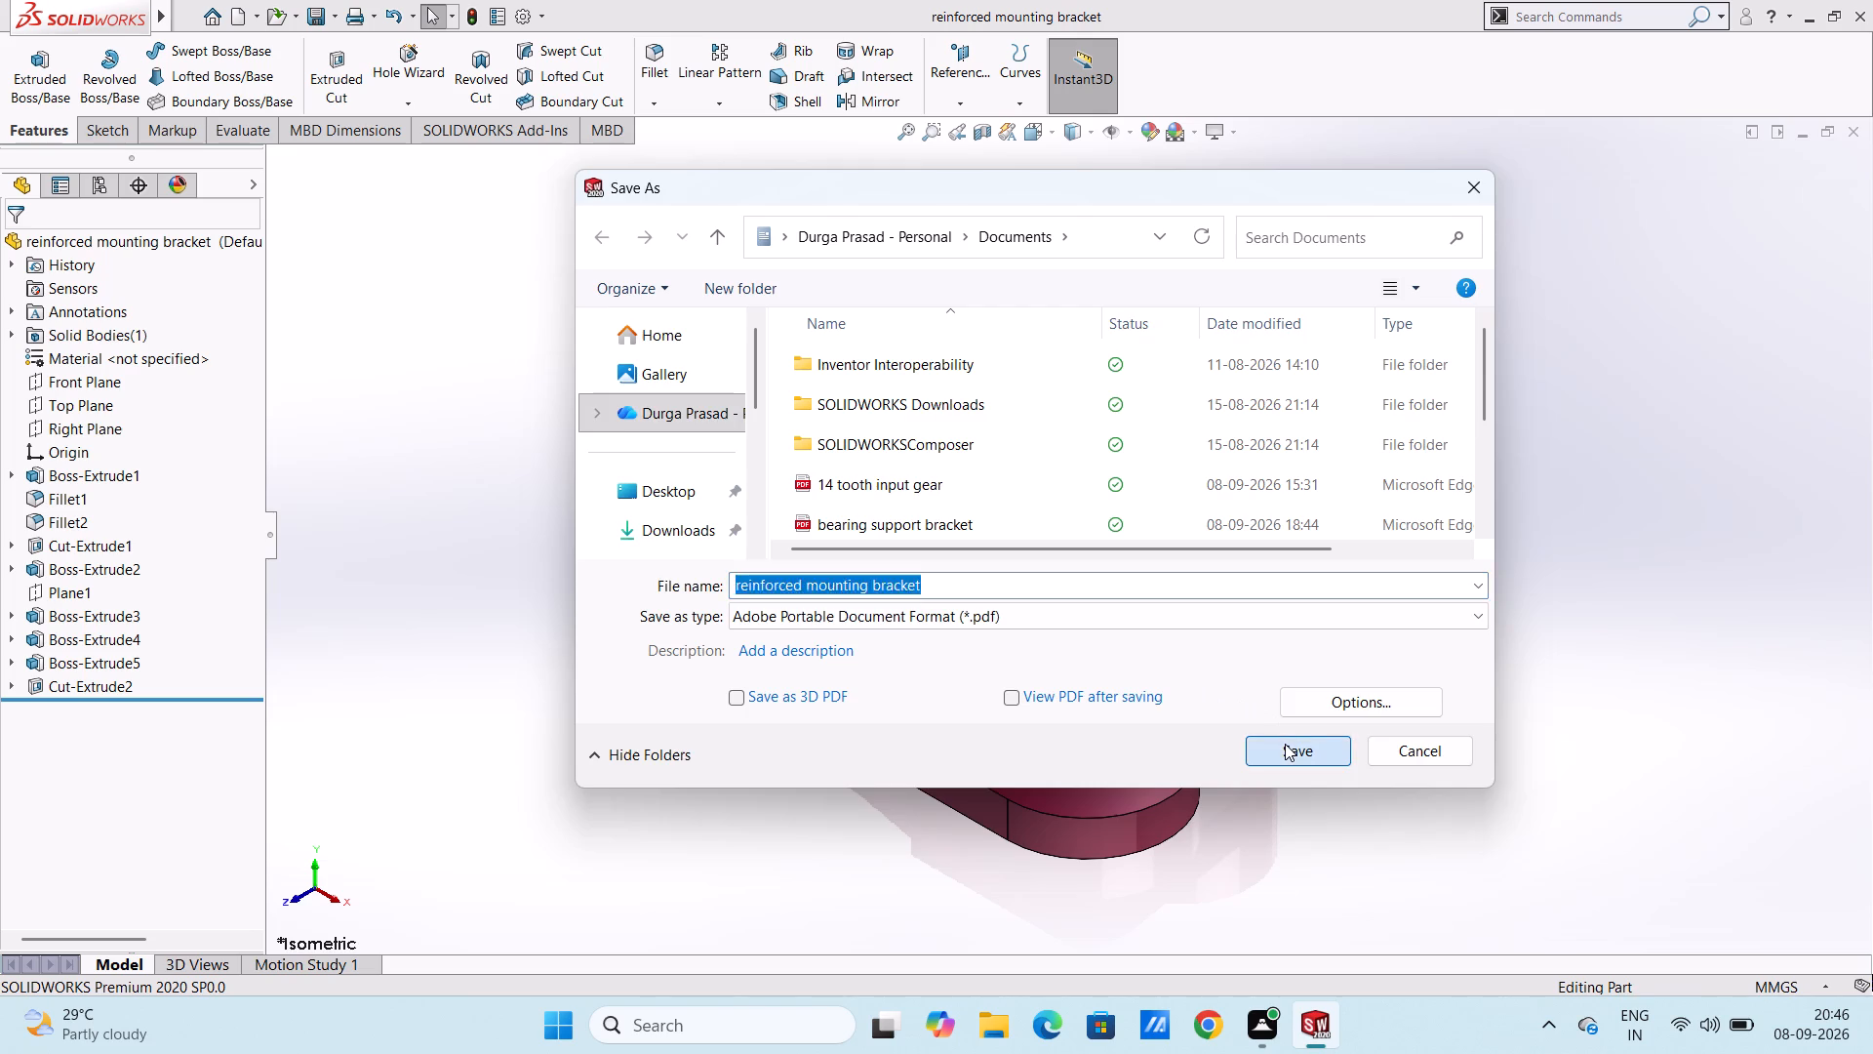
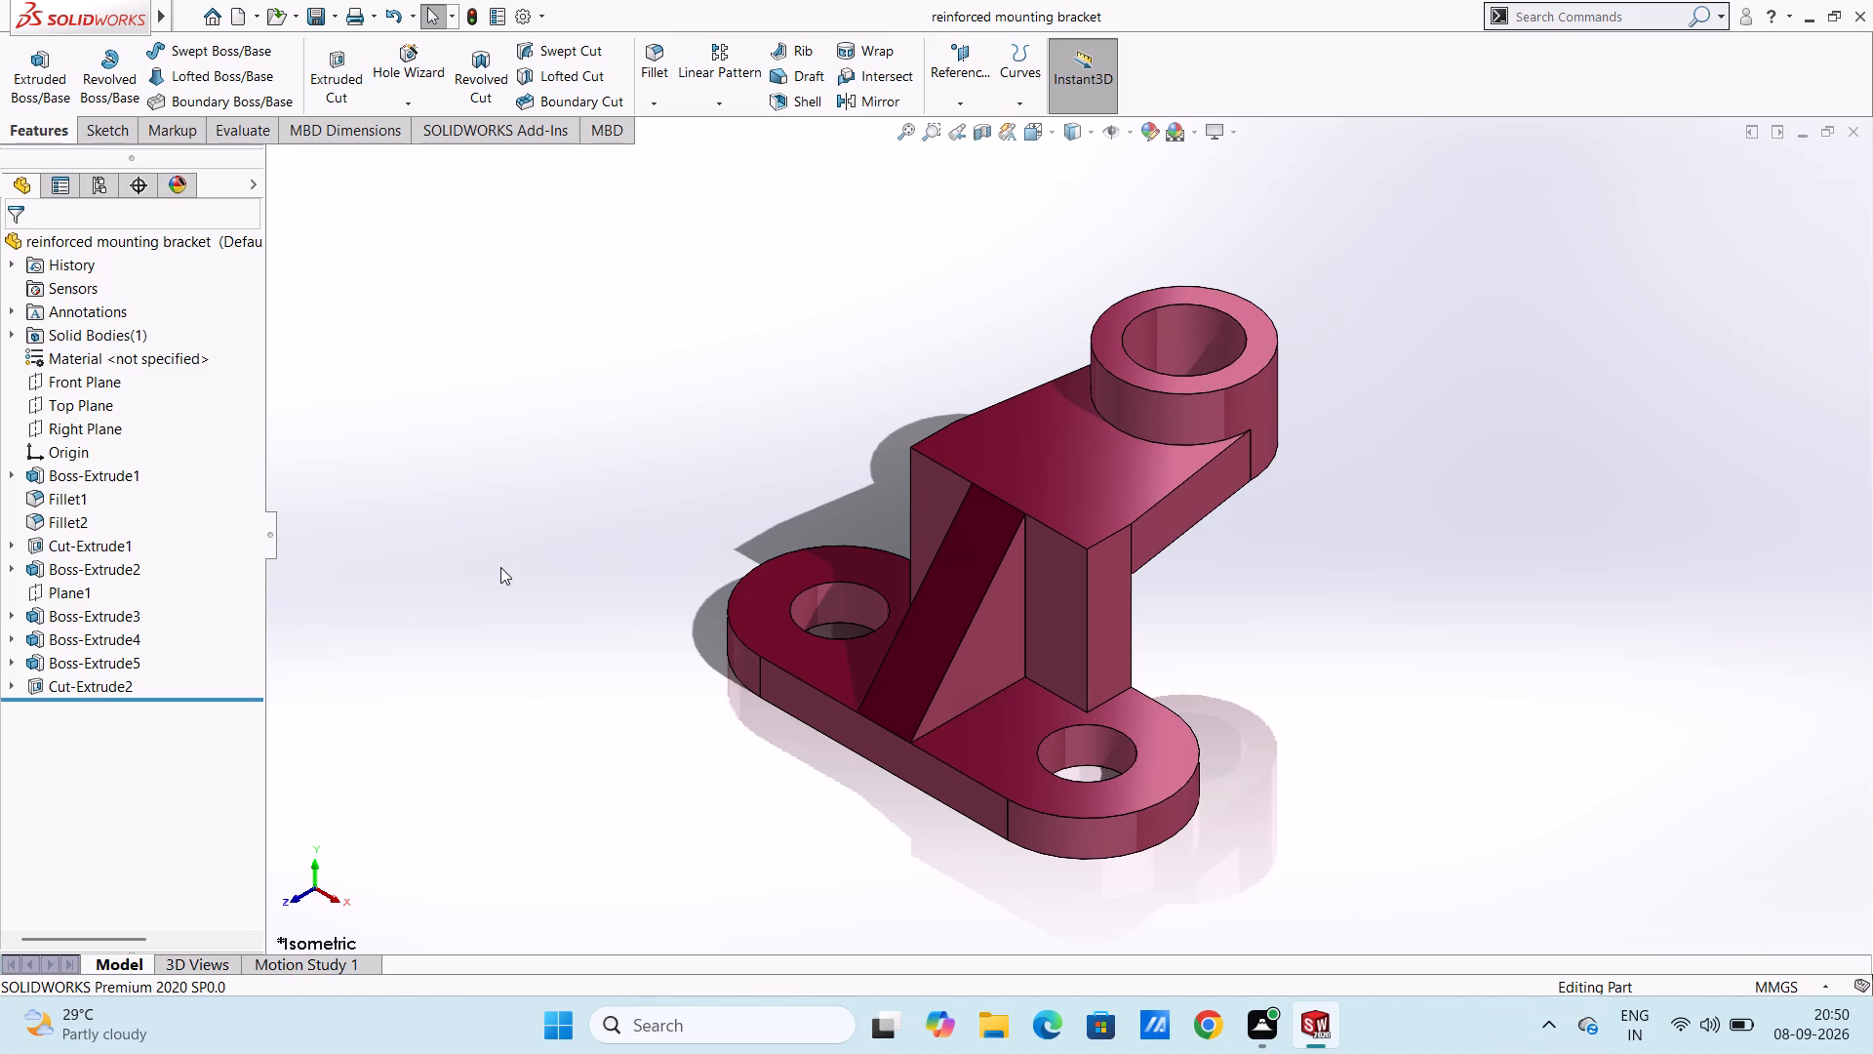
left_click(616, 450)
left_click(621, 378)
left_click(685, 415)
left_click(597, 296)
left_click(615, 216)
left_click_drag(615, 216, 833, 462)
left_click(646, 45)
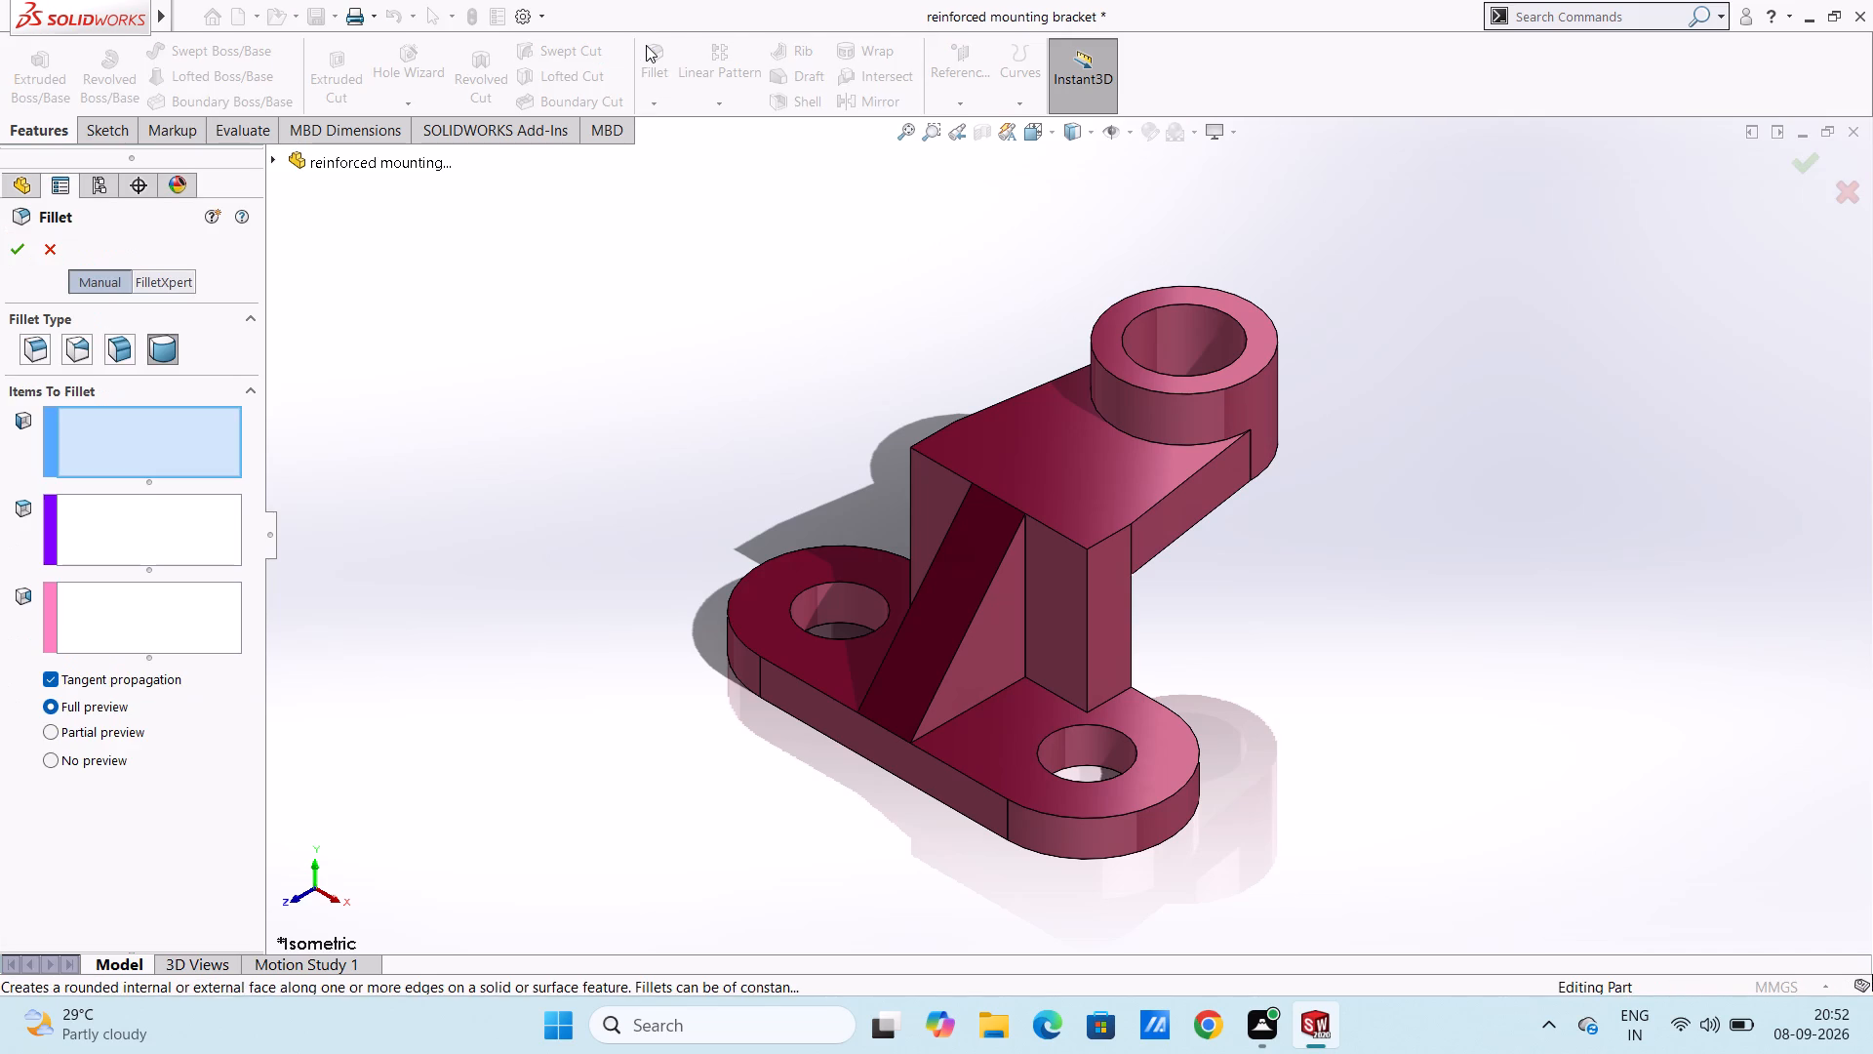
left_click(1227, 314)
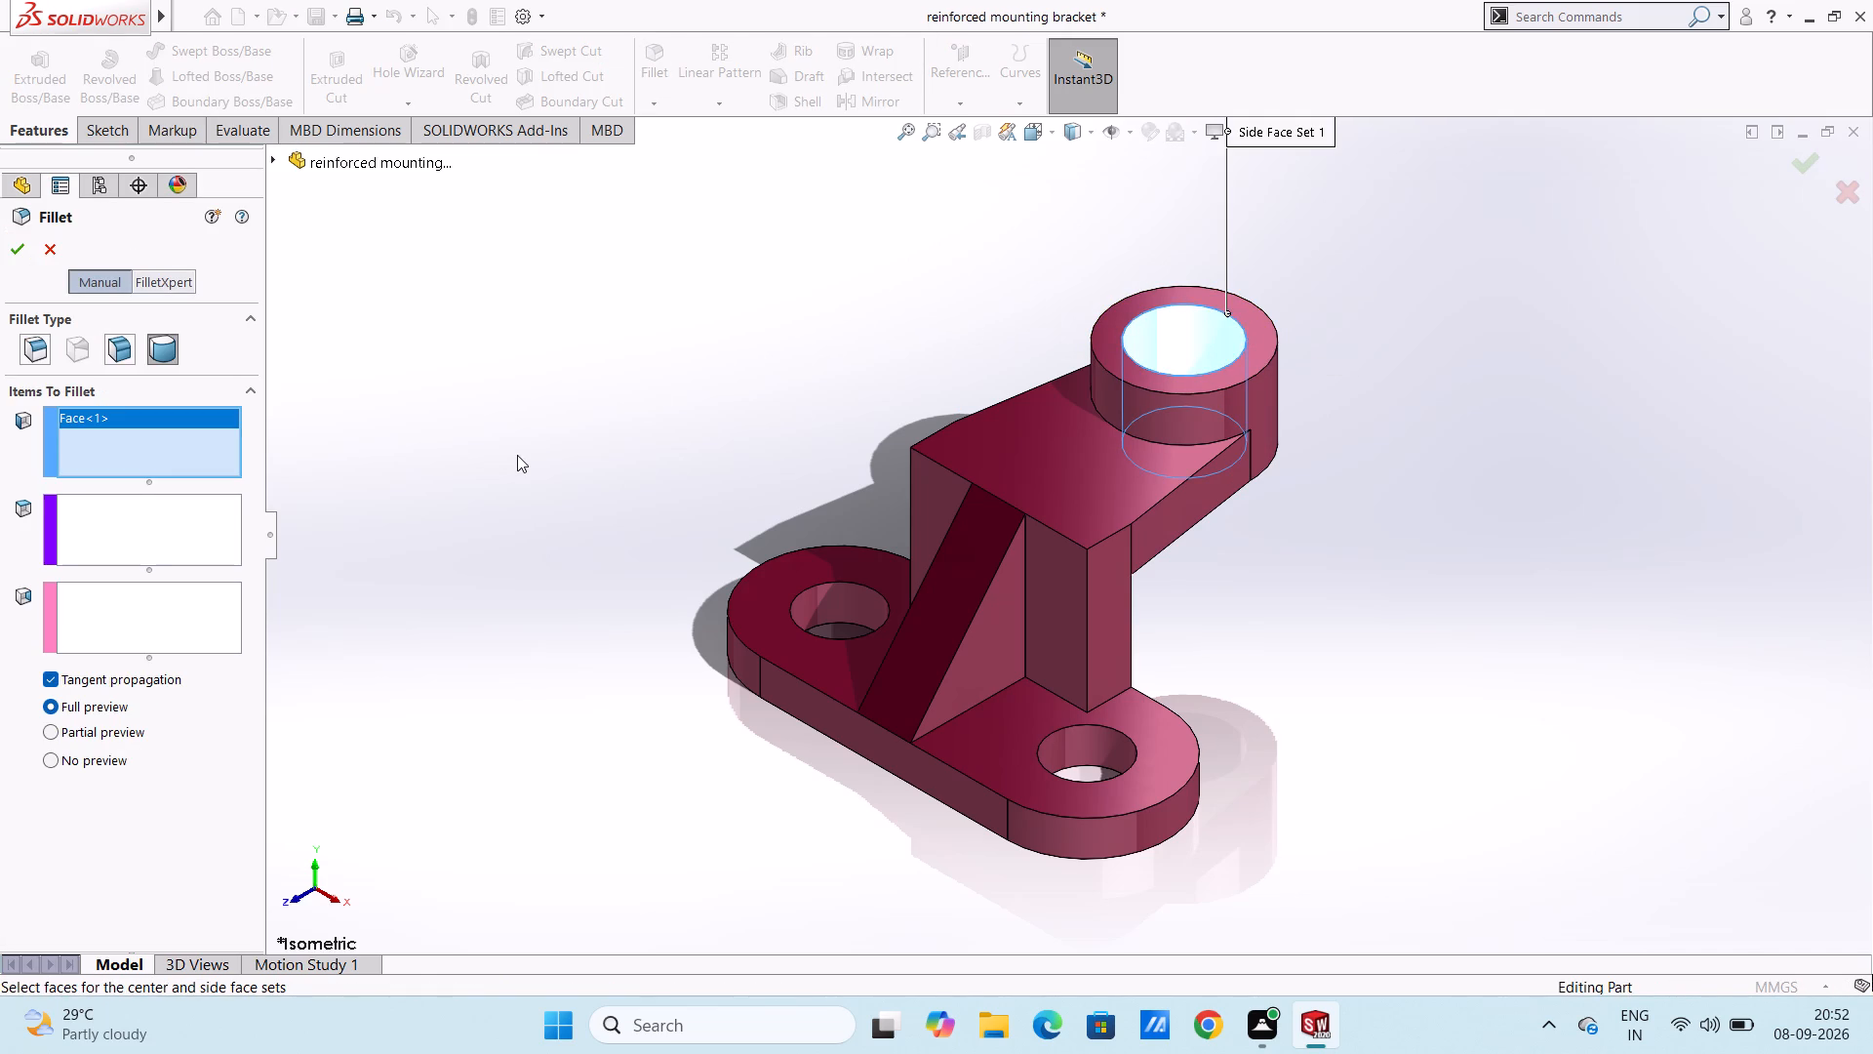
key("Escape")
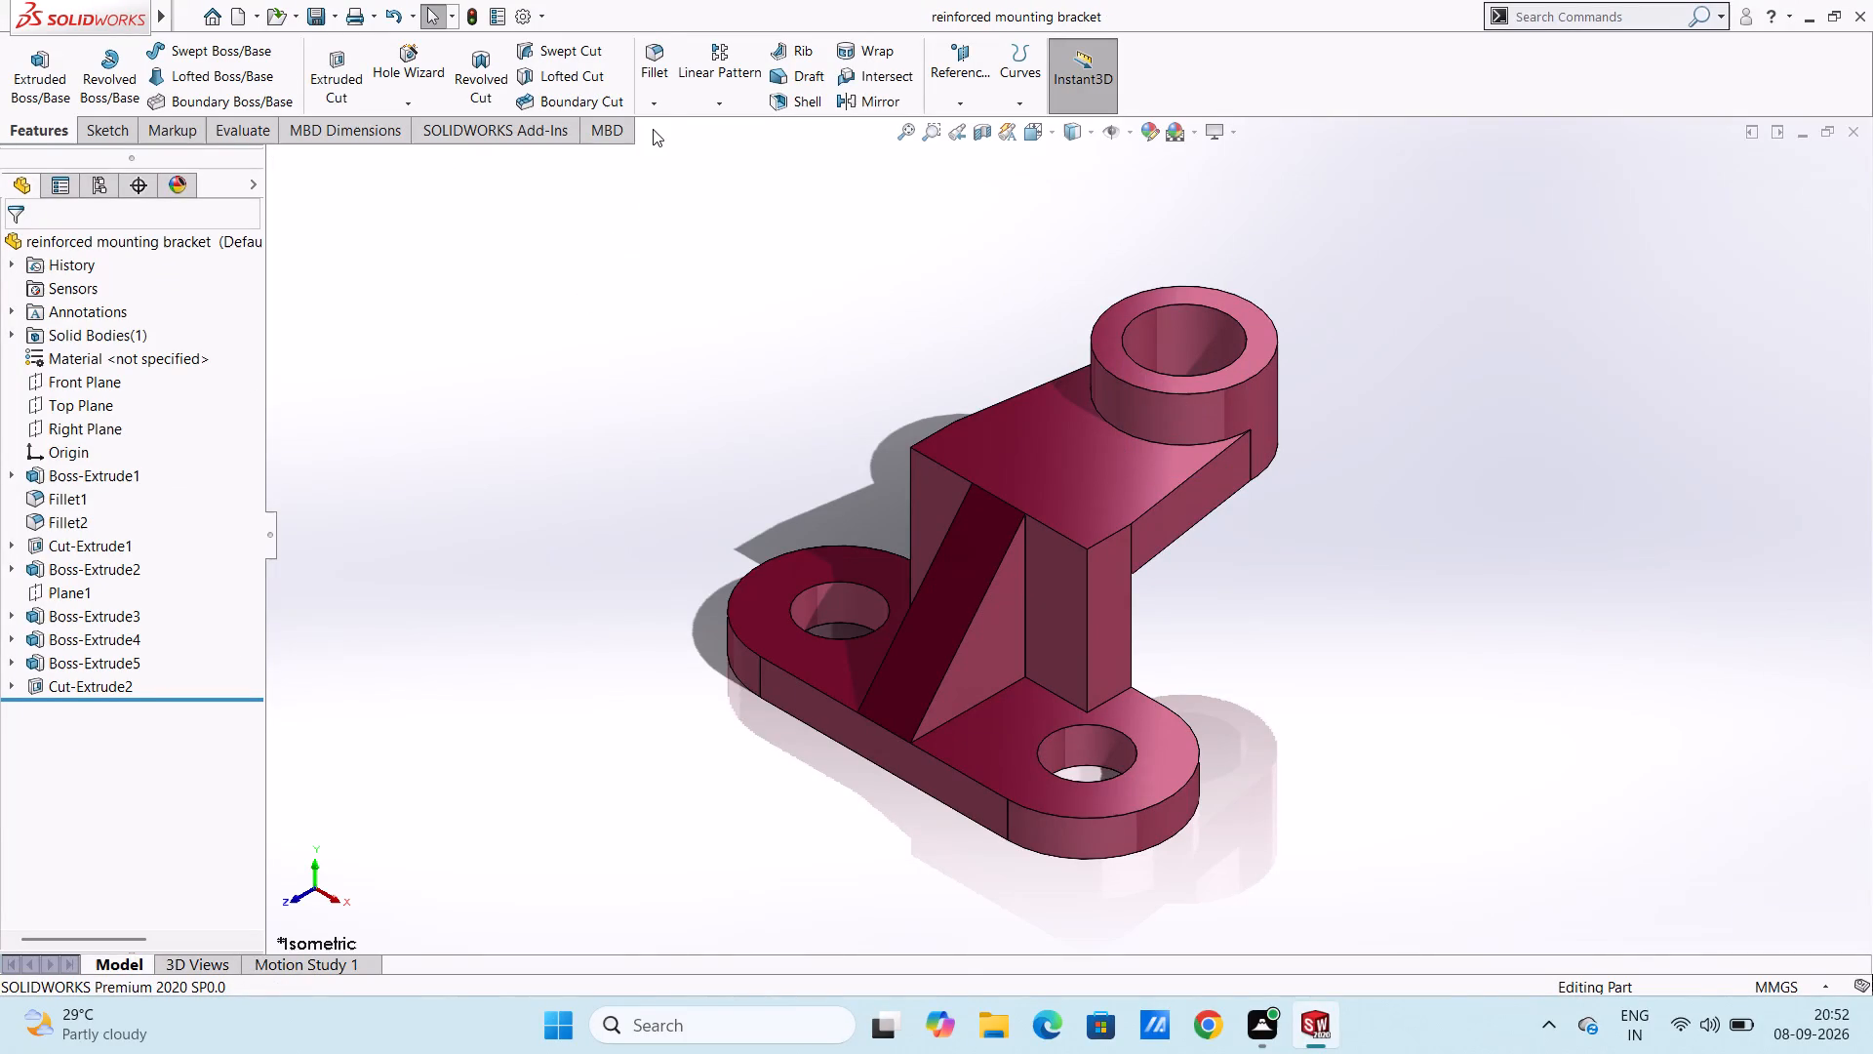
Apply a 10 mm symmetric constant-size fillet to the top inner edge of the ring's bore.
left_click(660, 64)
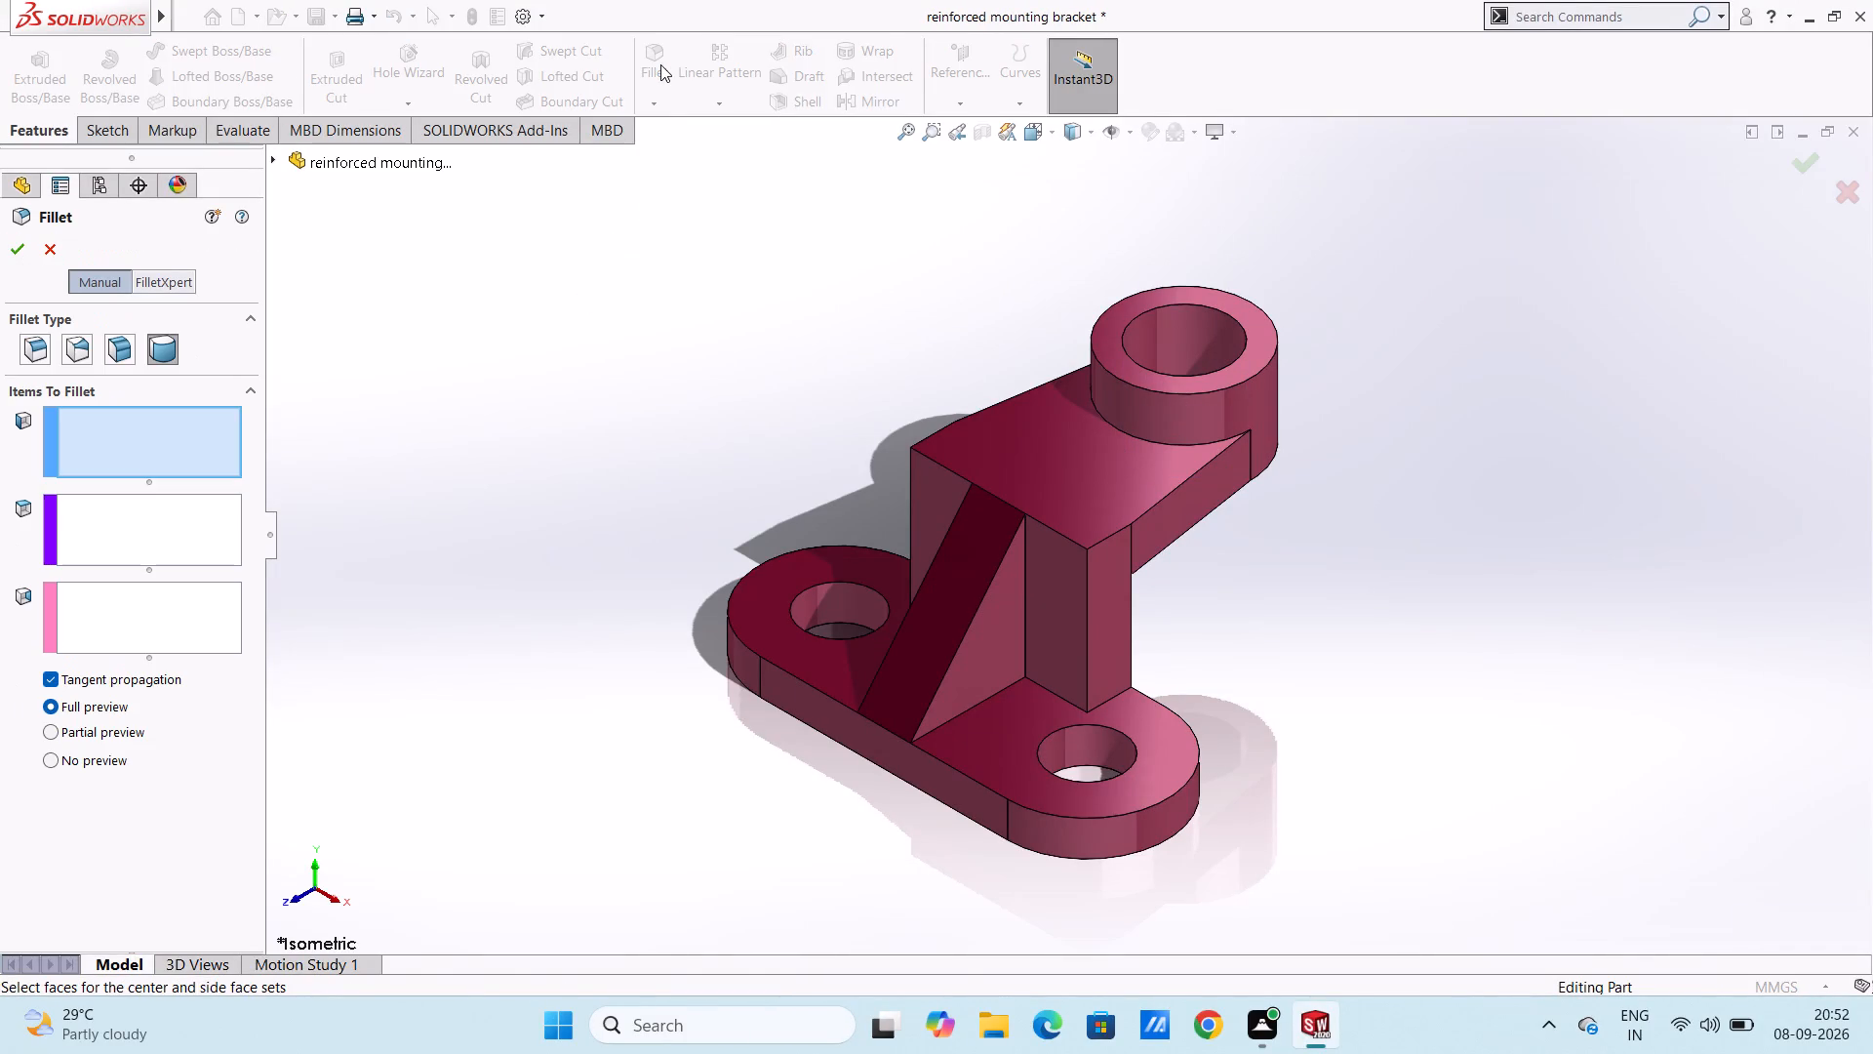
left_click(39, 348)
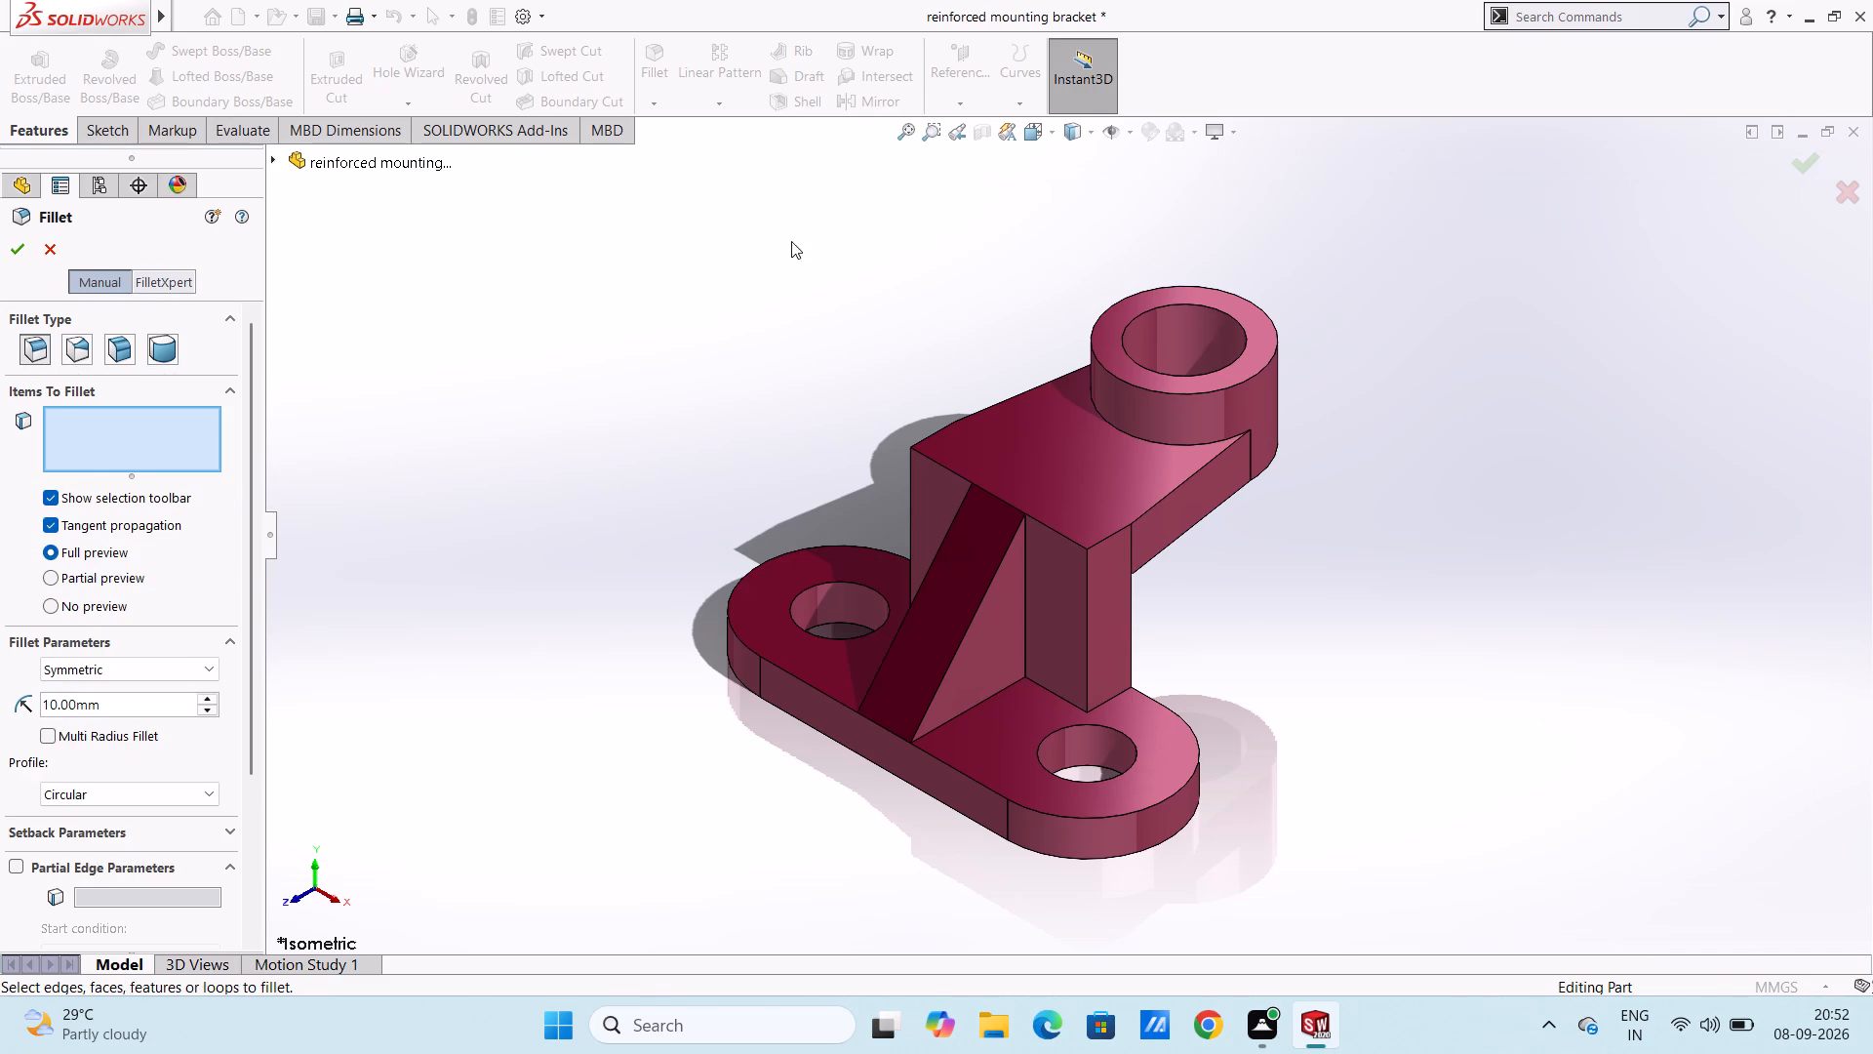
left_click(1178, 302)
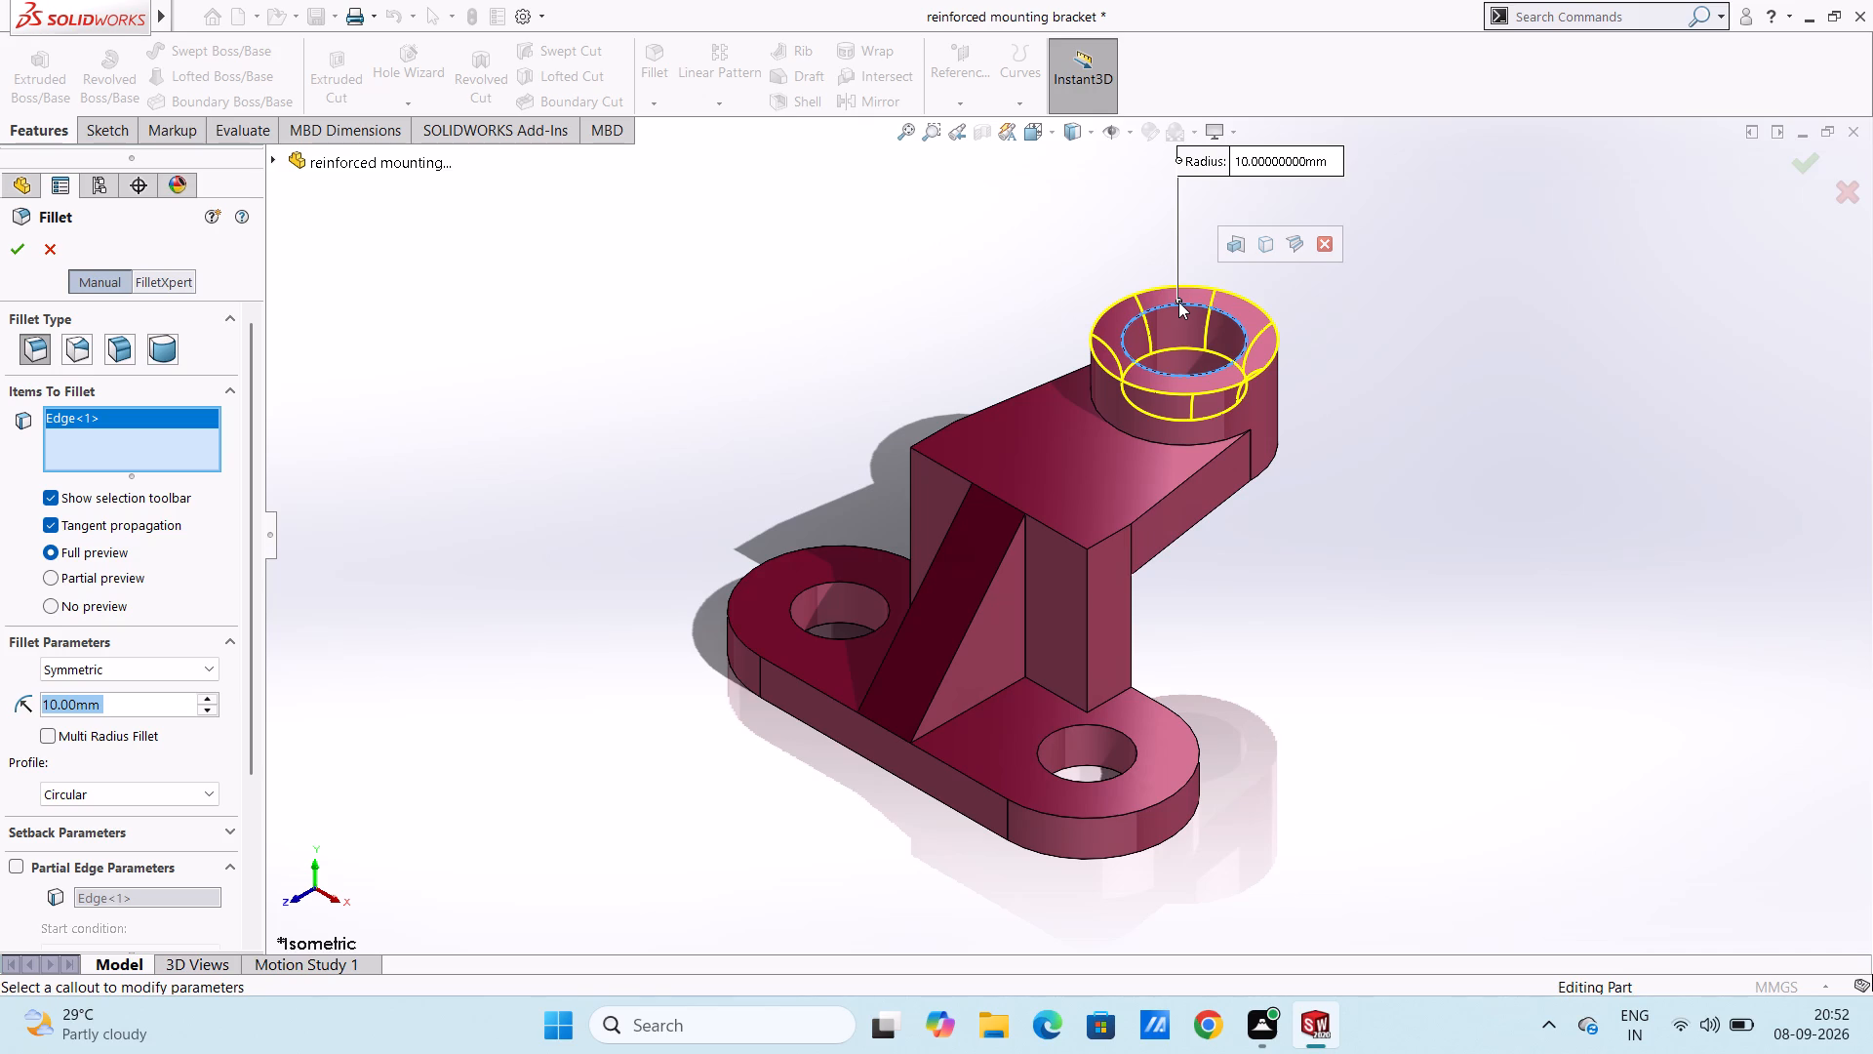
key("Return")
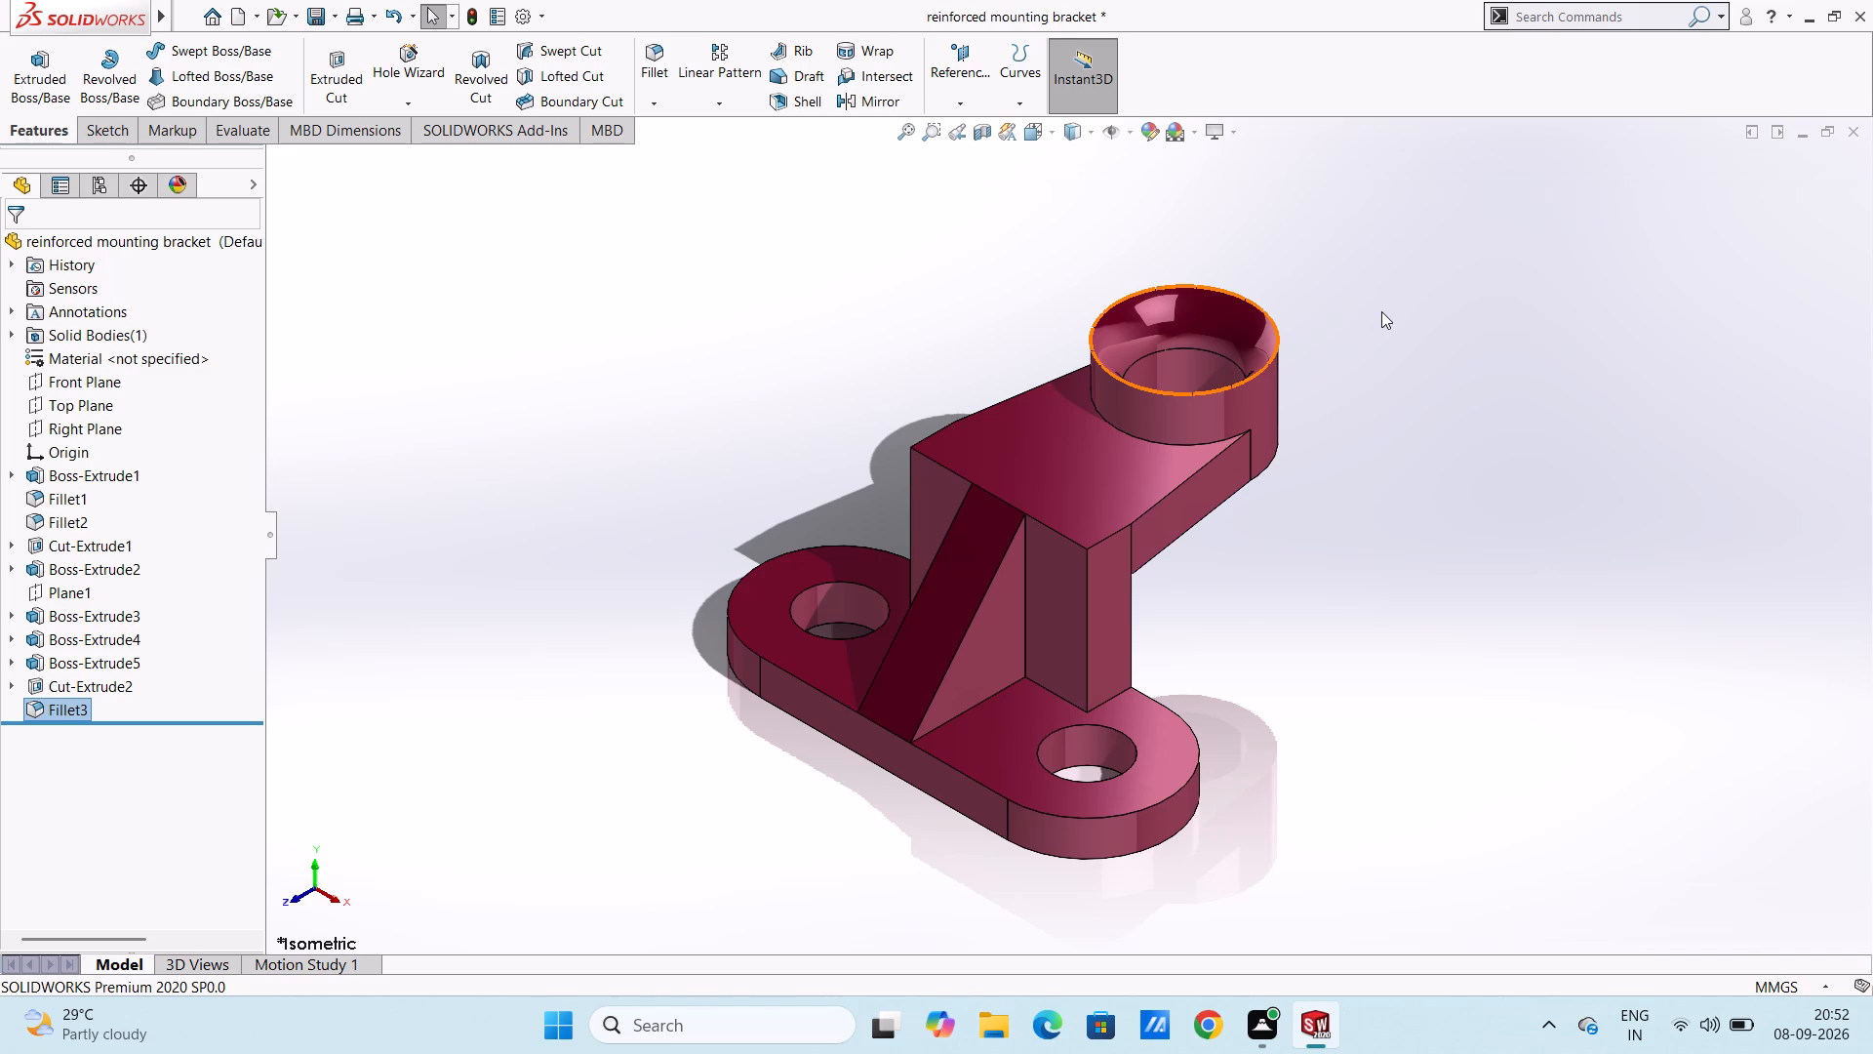
Examine the filleted ring bore and the rest of the bracket from the top, isometric and several rotated views.
key("ctrl+5")
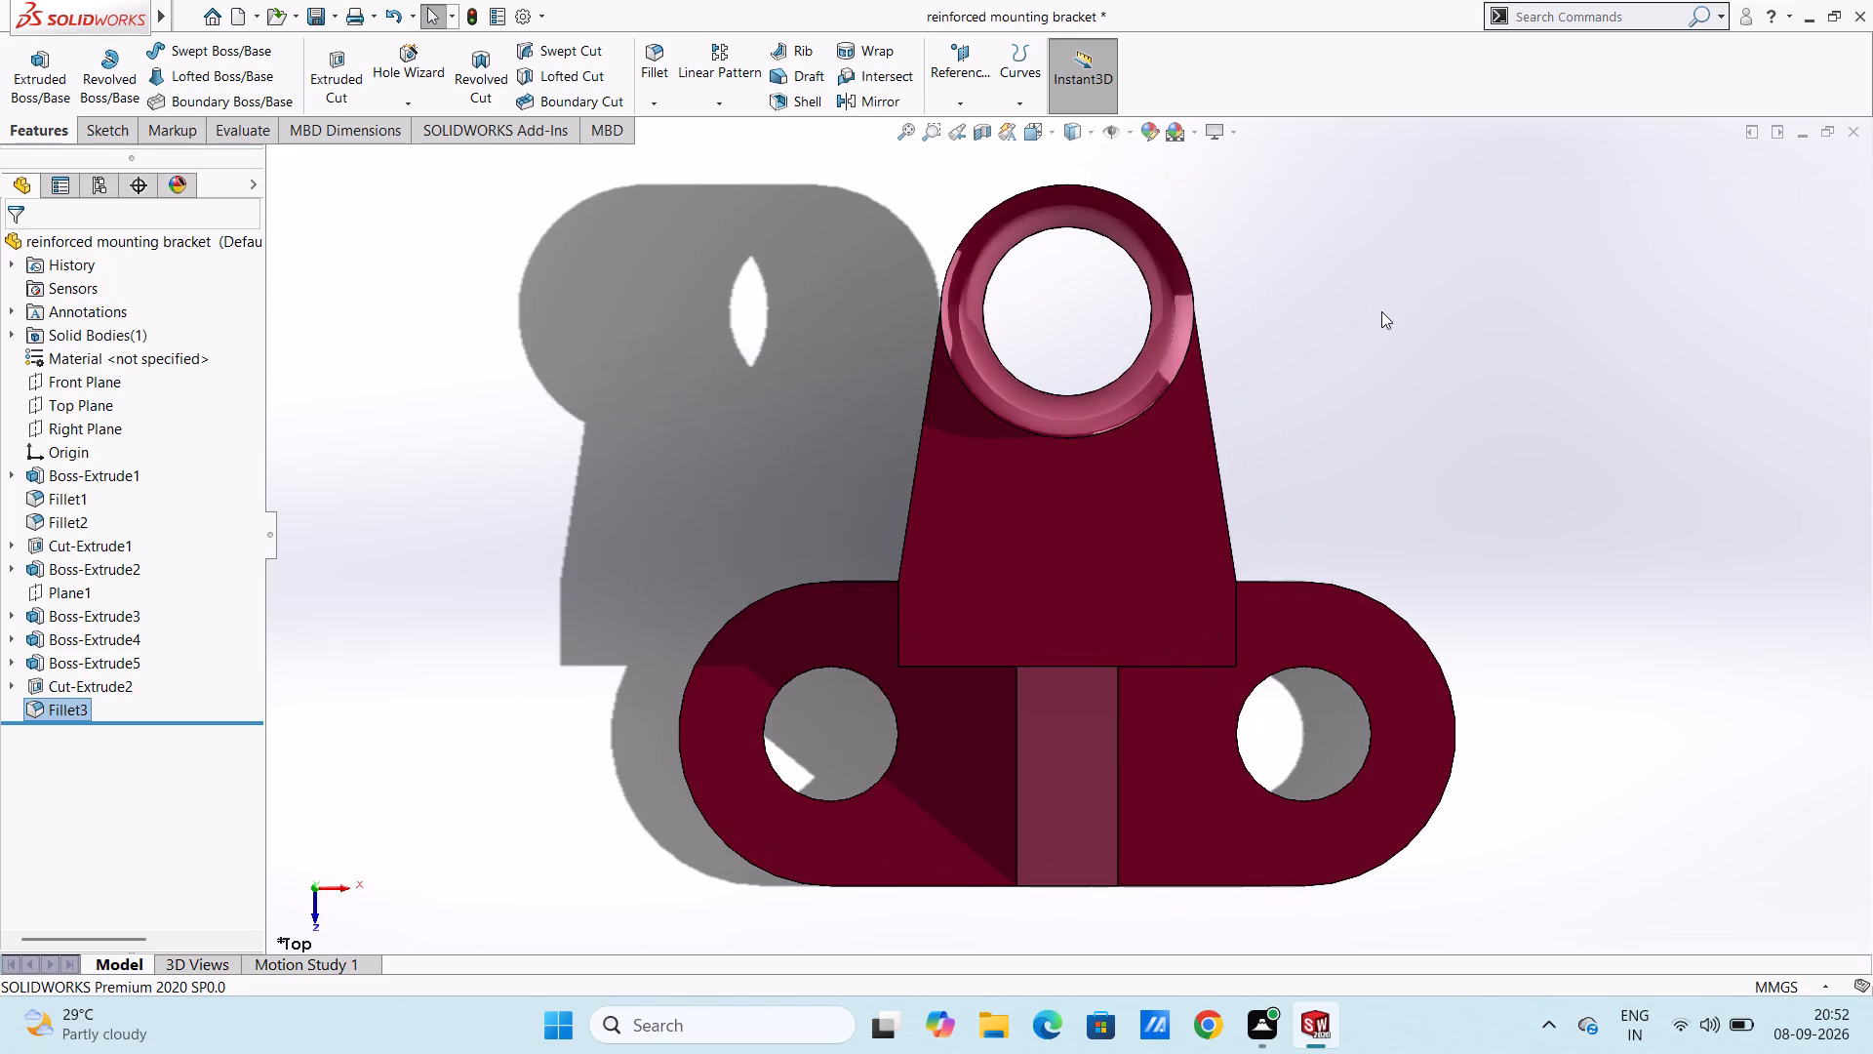
key("ctrl+7")
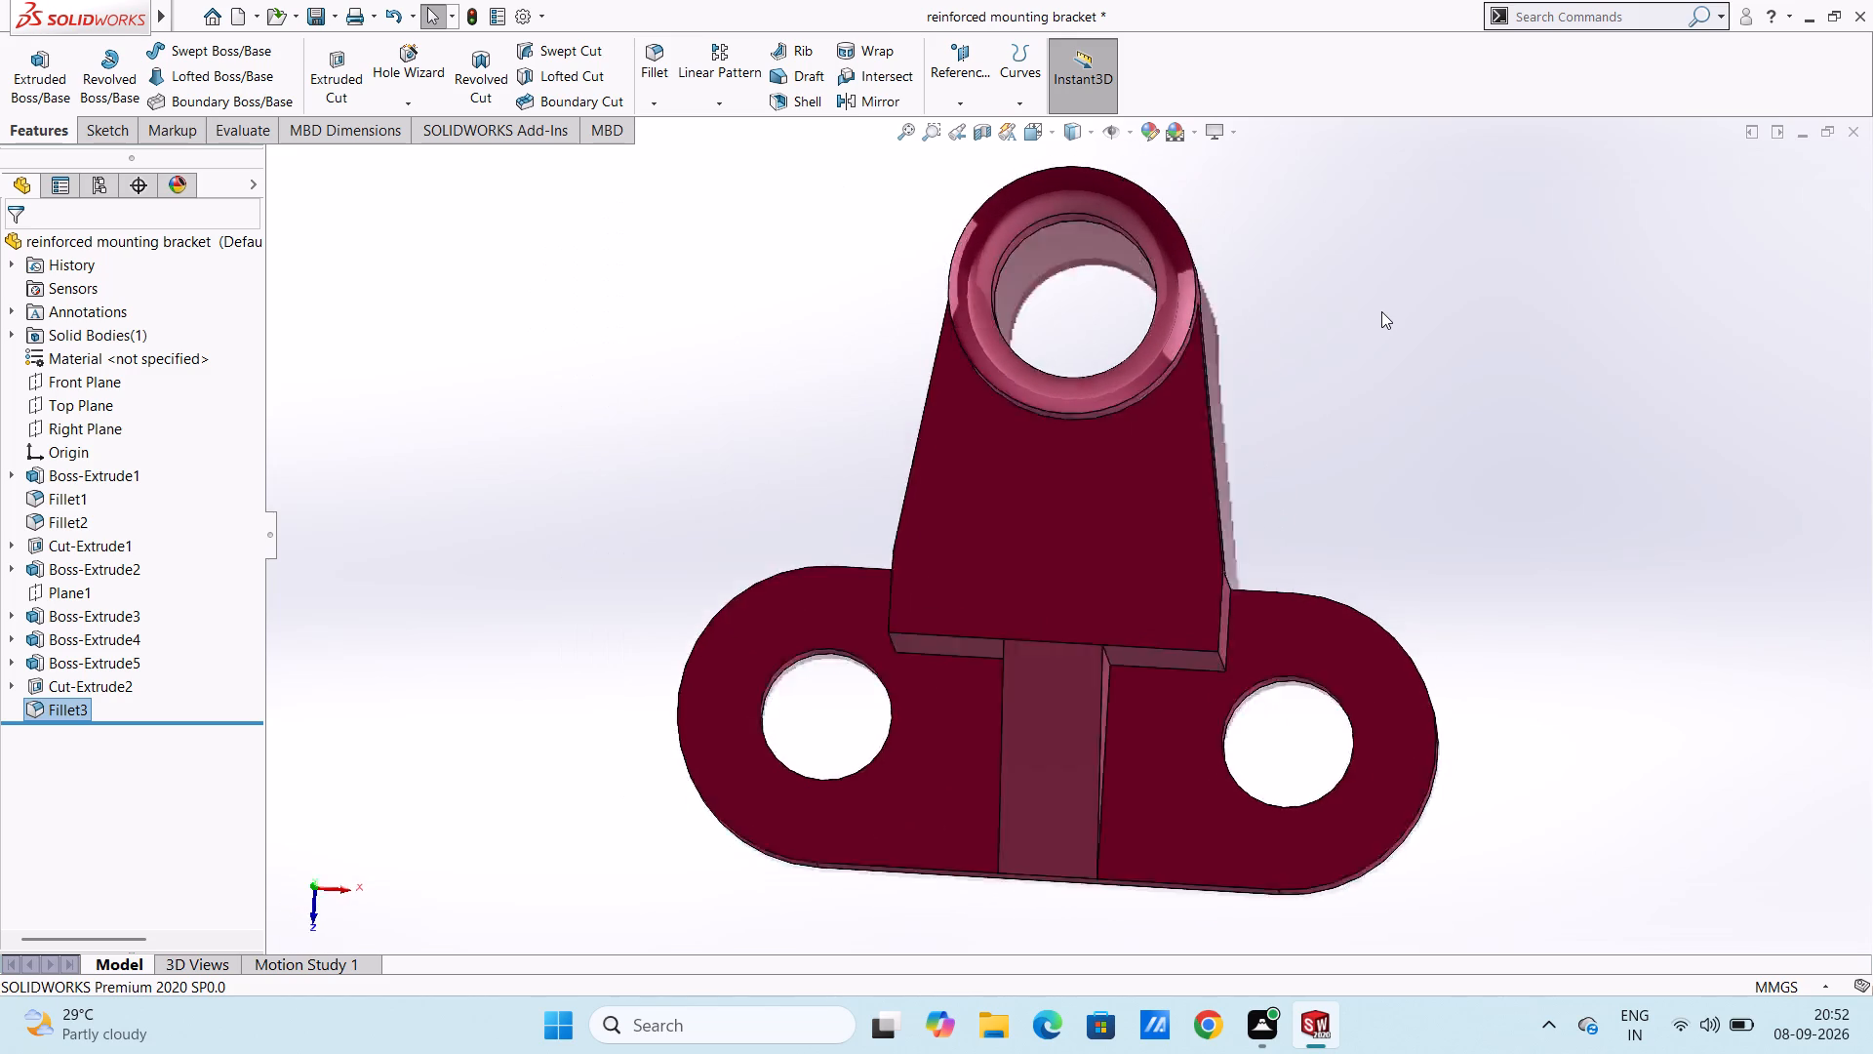
right_click(1455, 362)
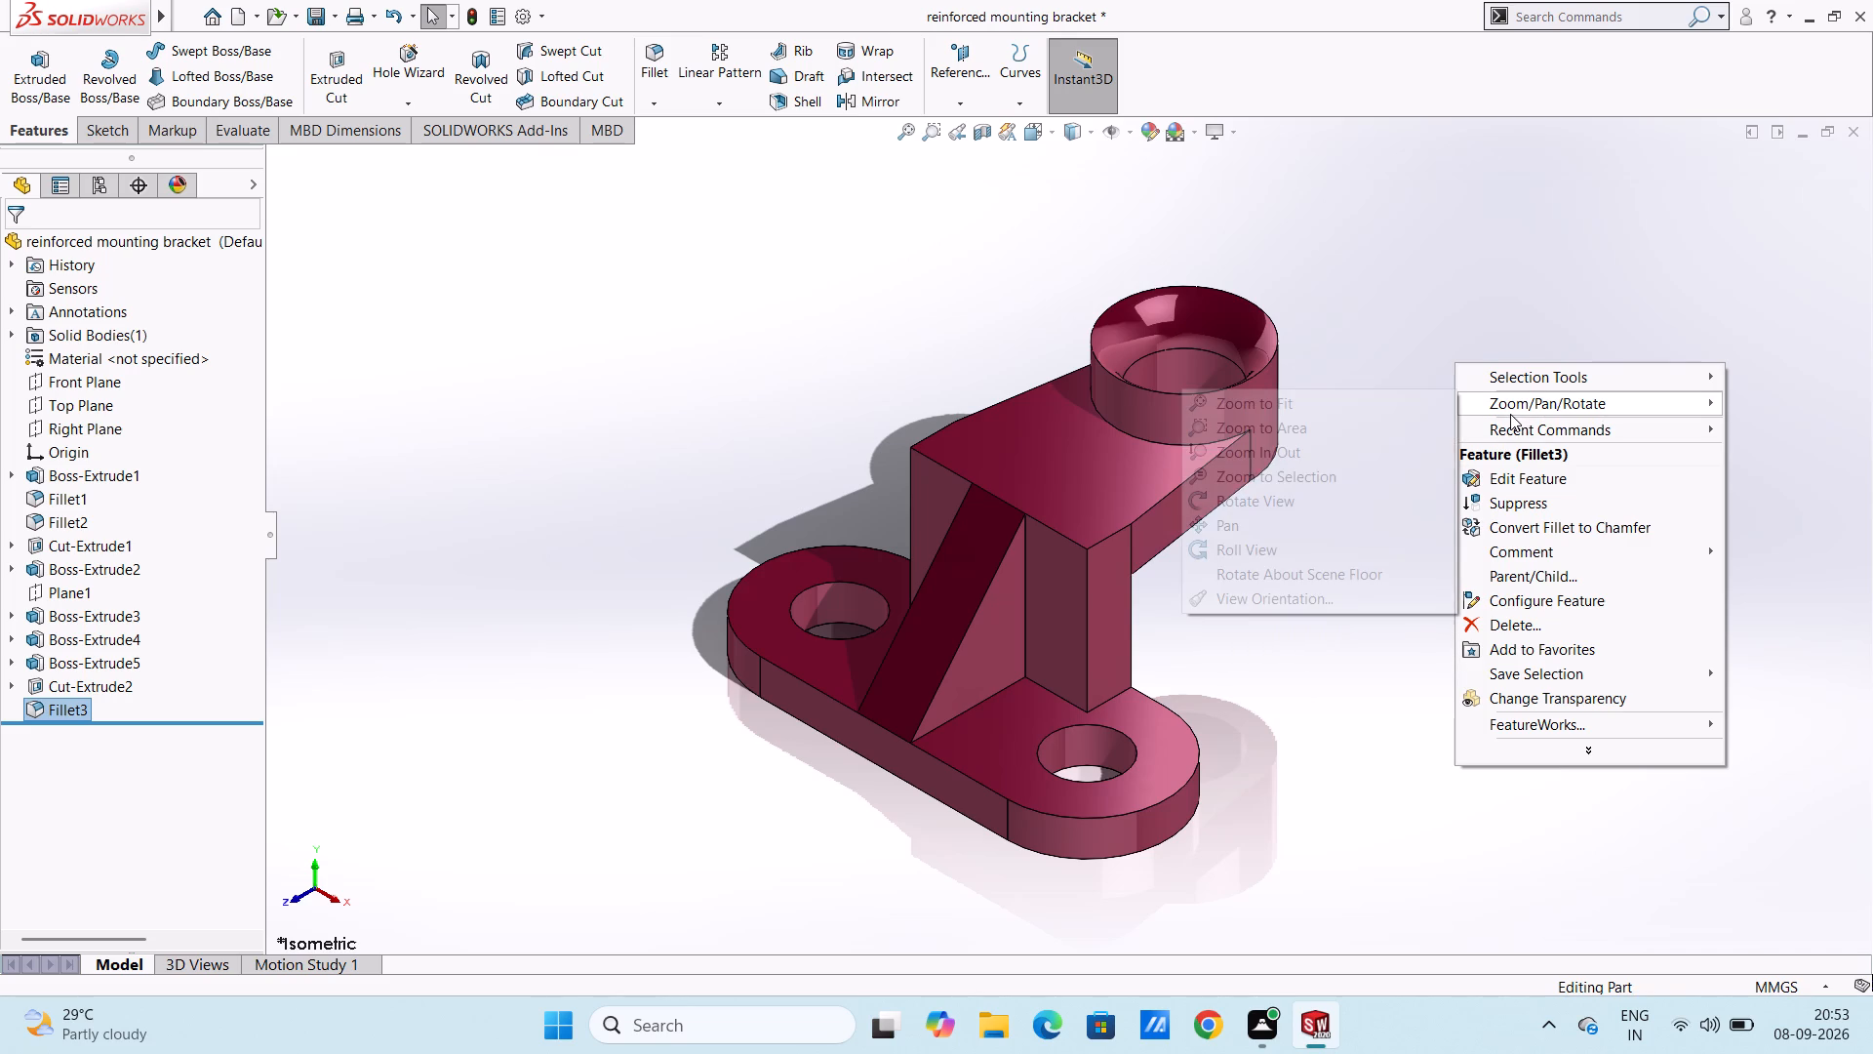
left_click(1329, 507)
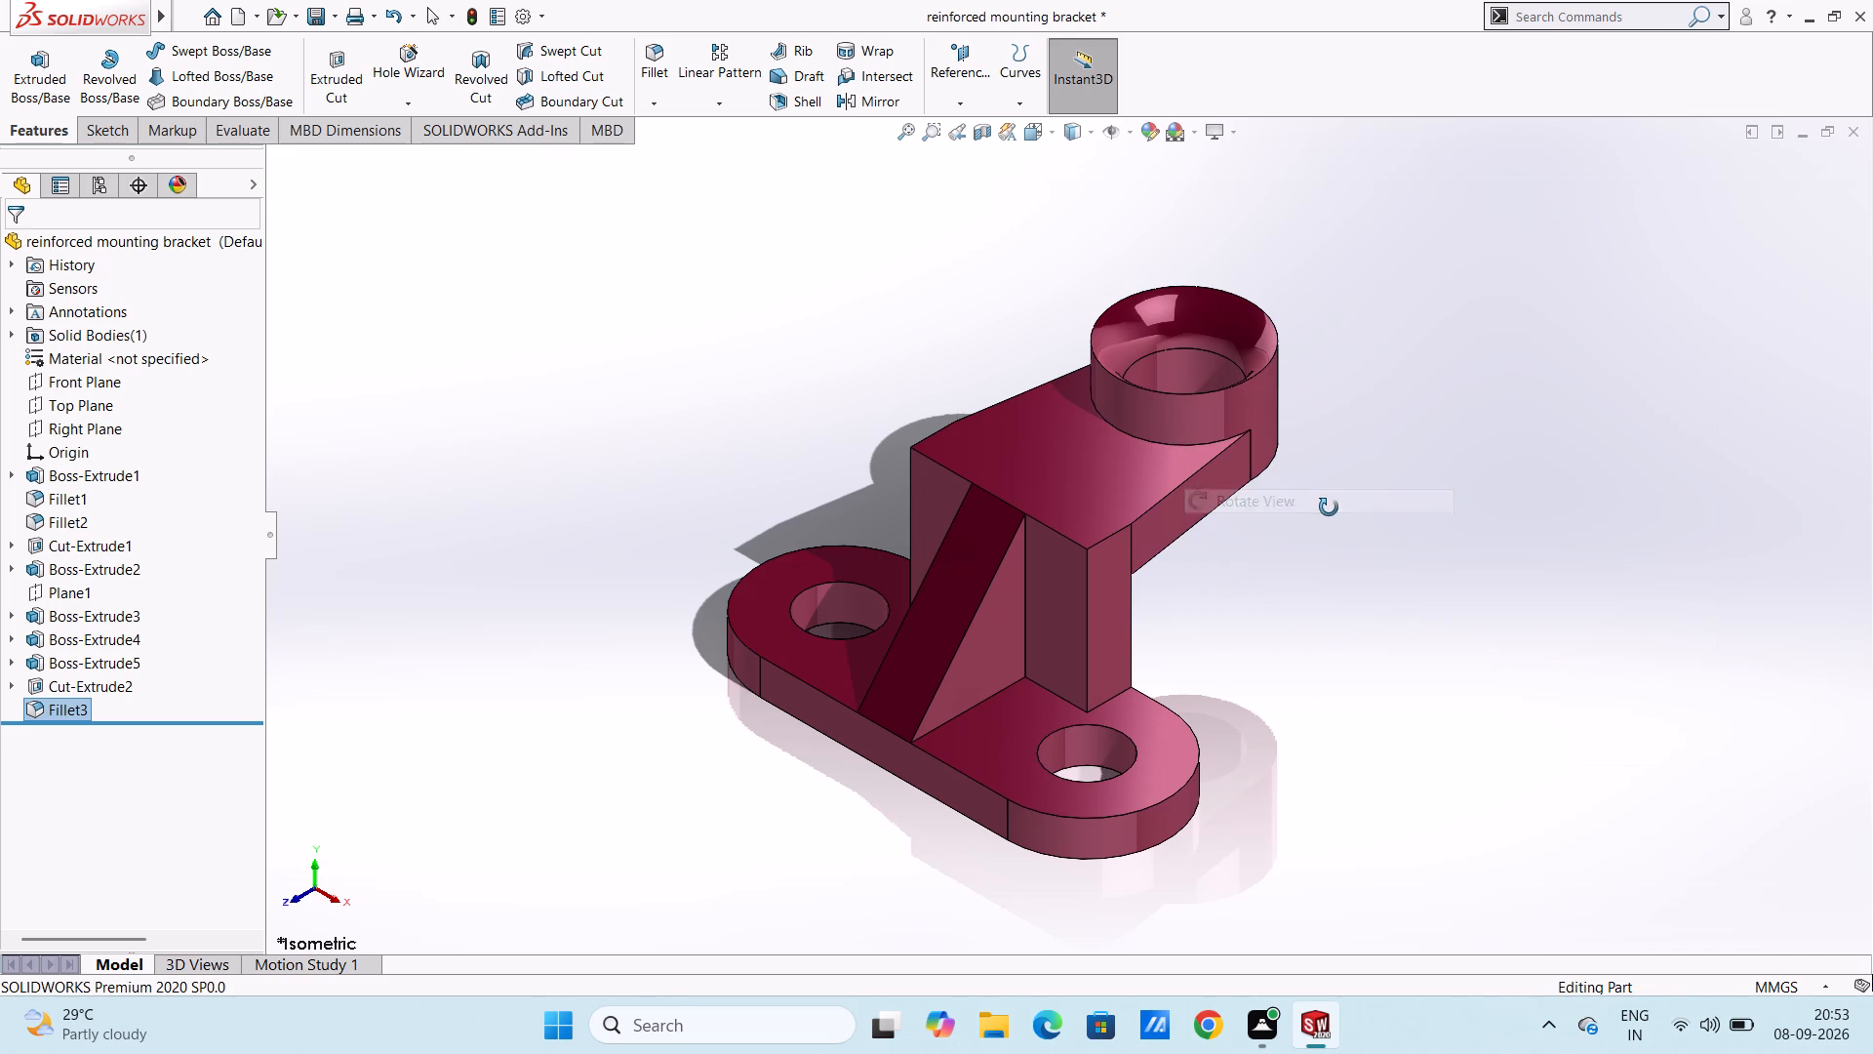
left_click_drag(1382, 389, 1343, 405)
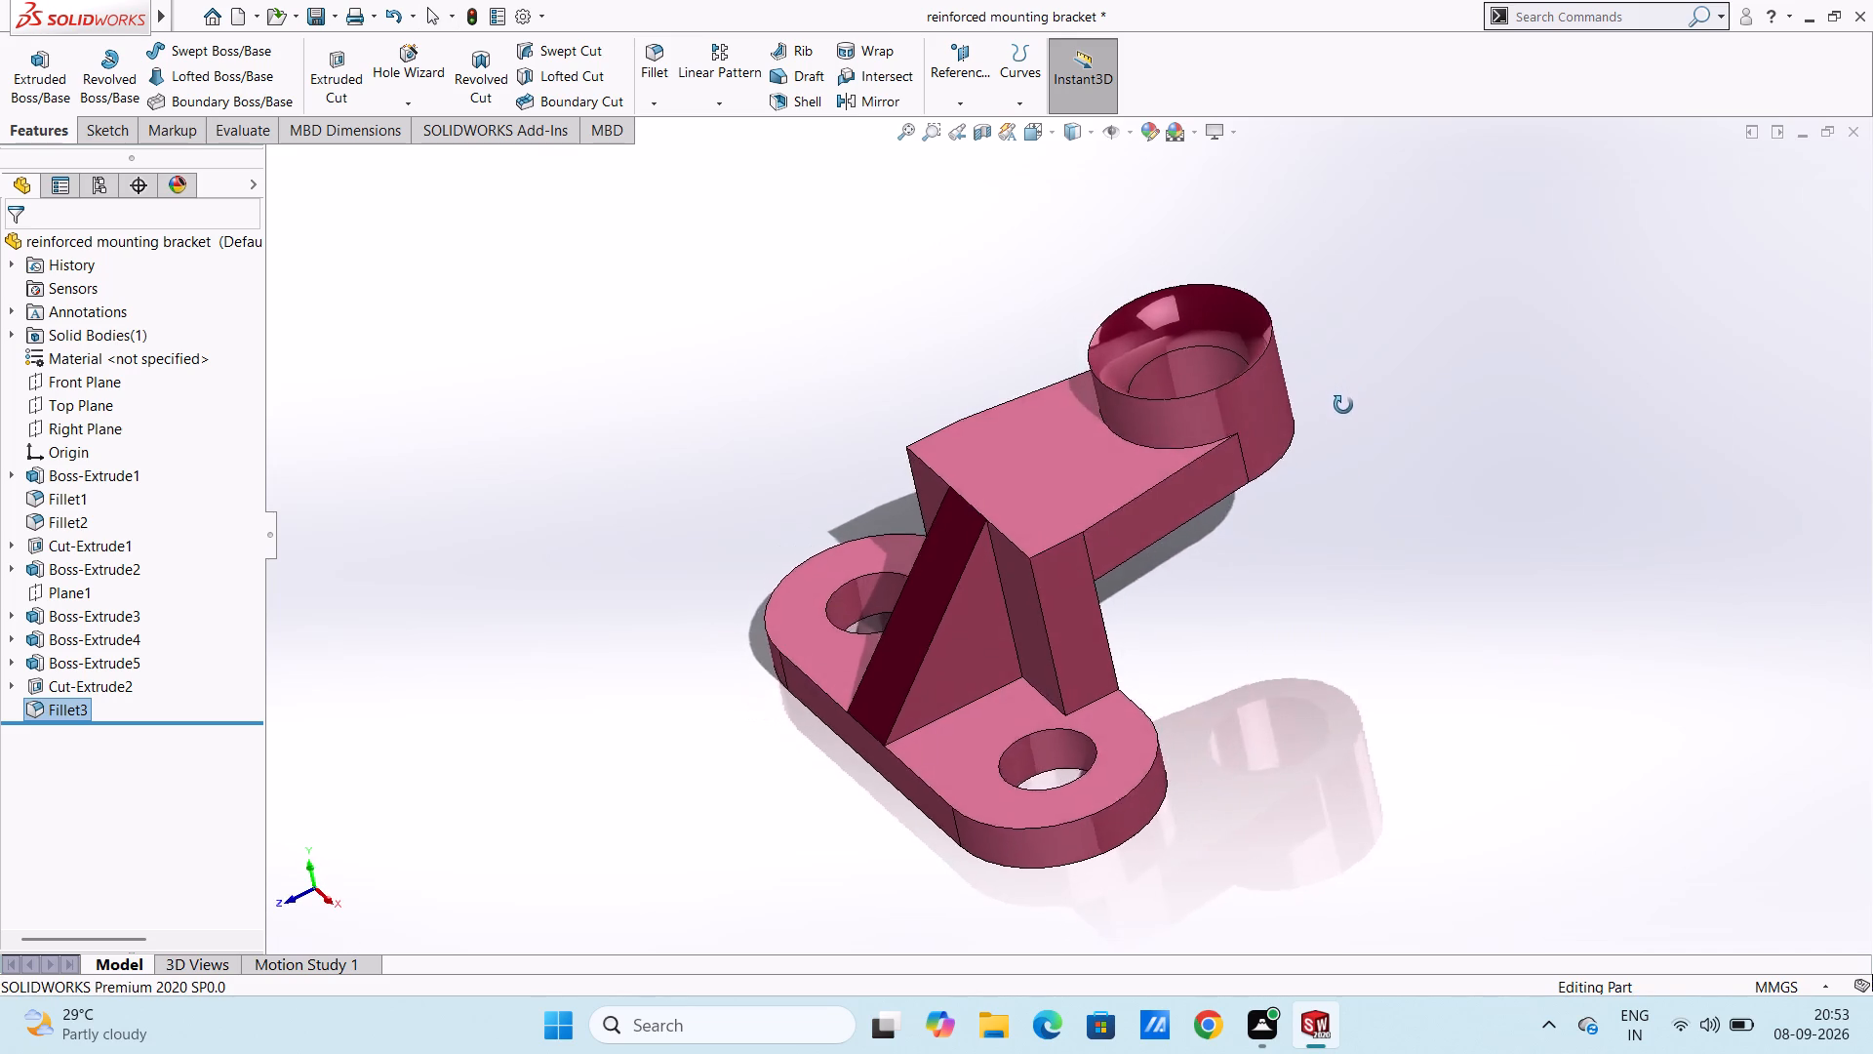
left_click_drag(1343, 405, 1197, 507)
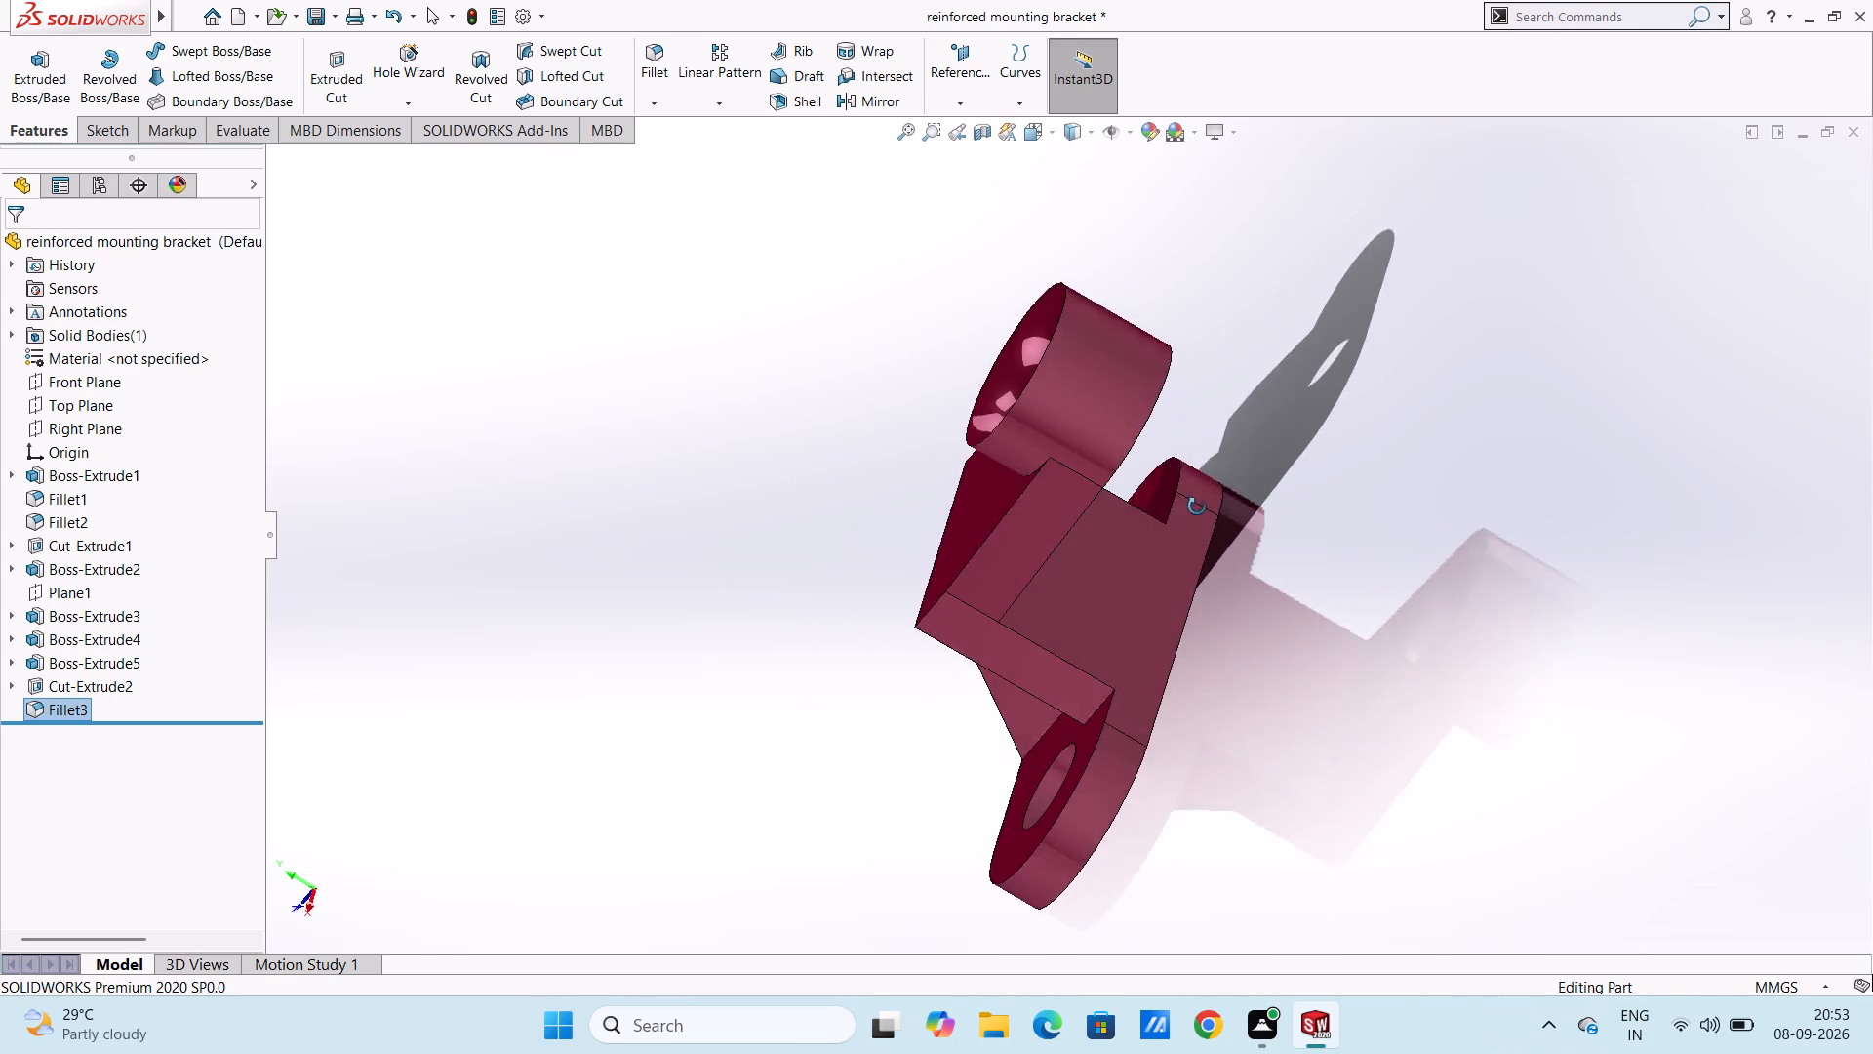
left_click_drag(1197, 507, 1501, 447)
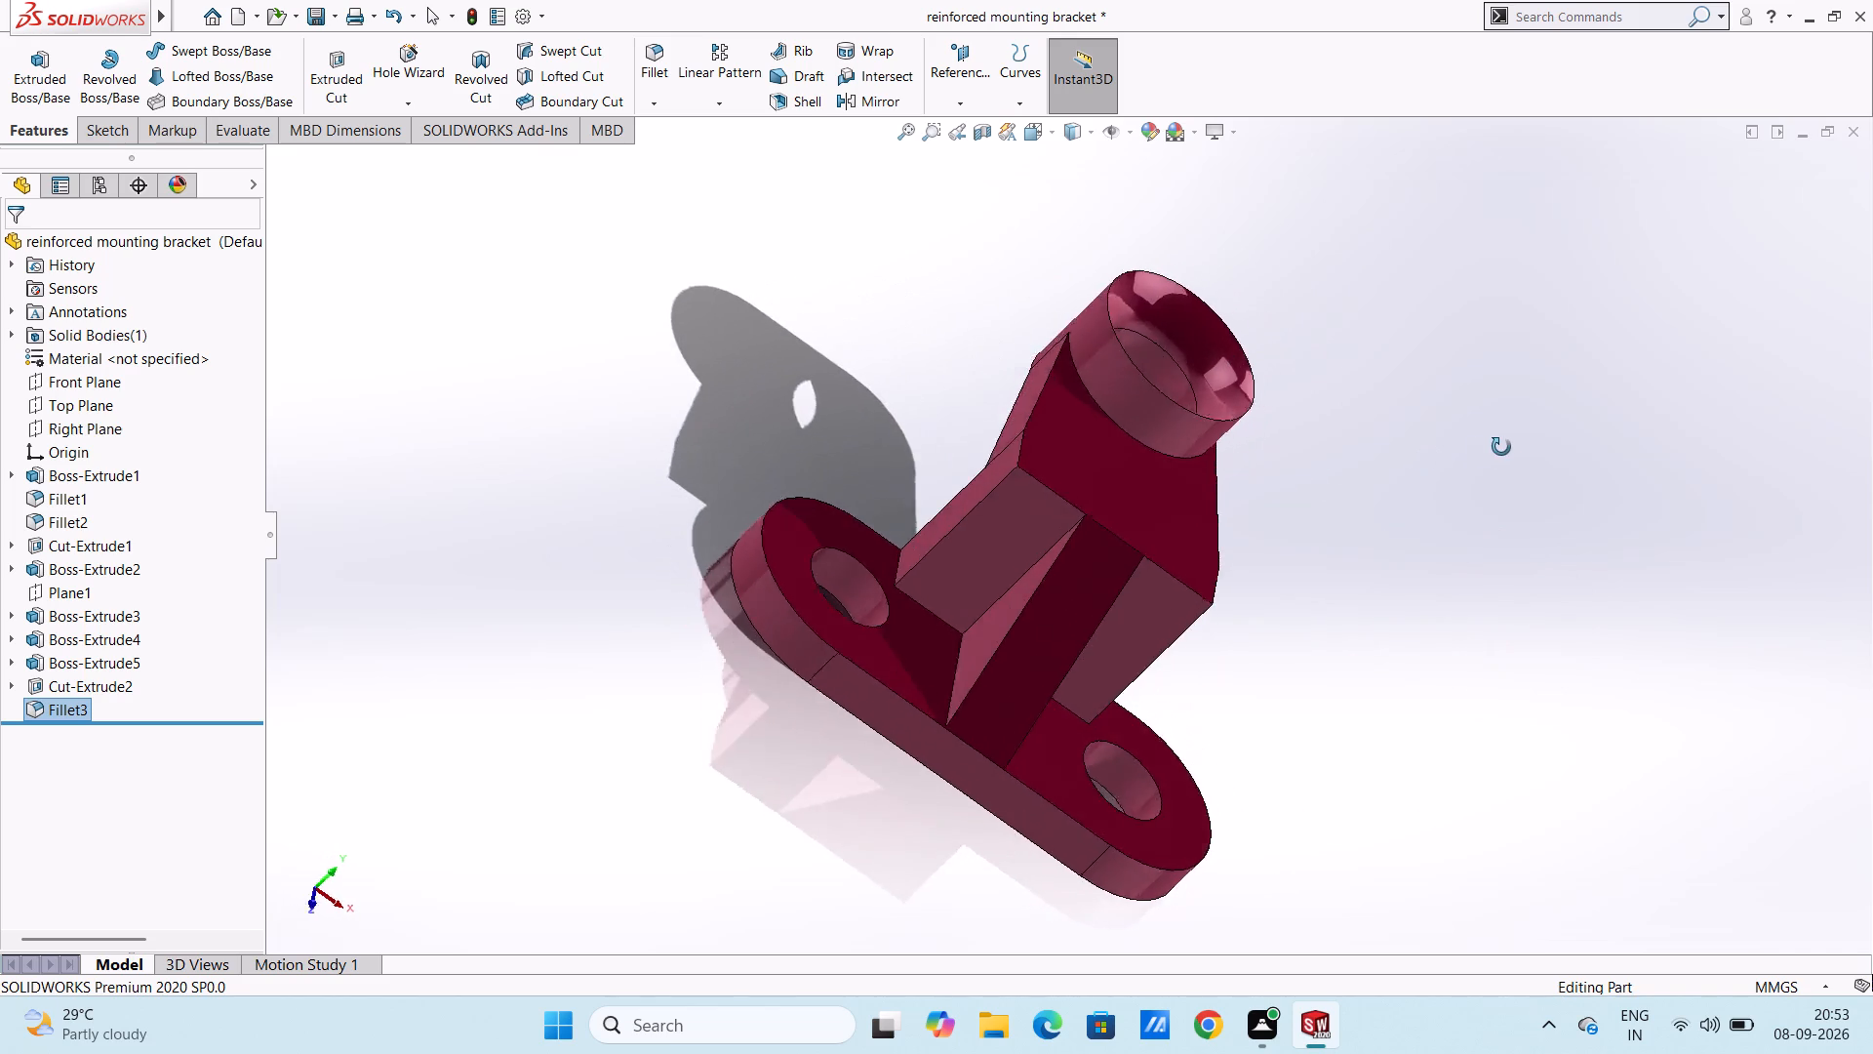
left_click_drag(1501, 447, 1313, 306)
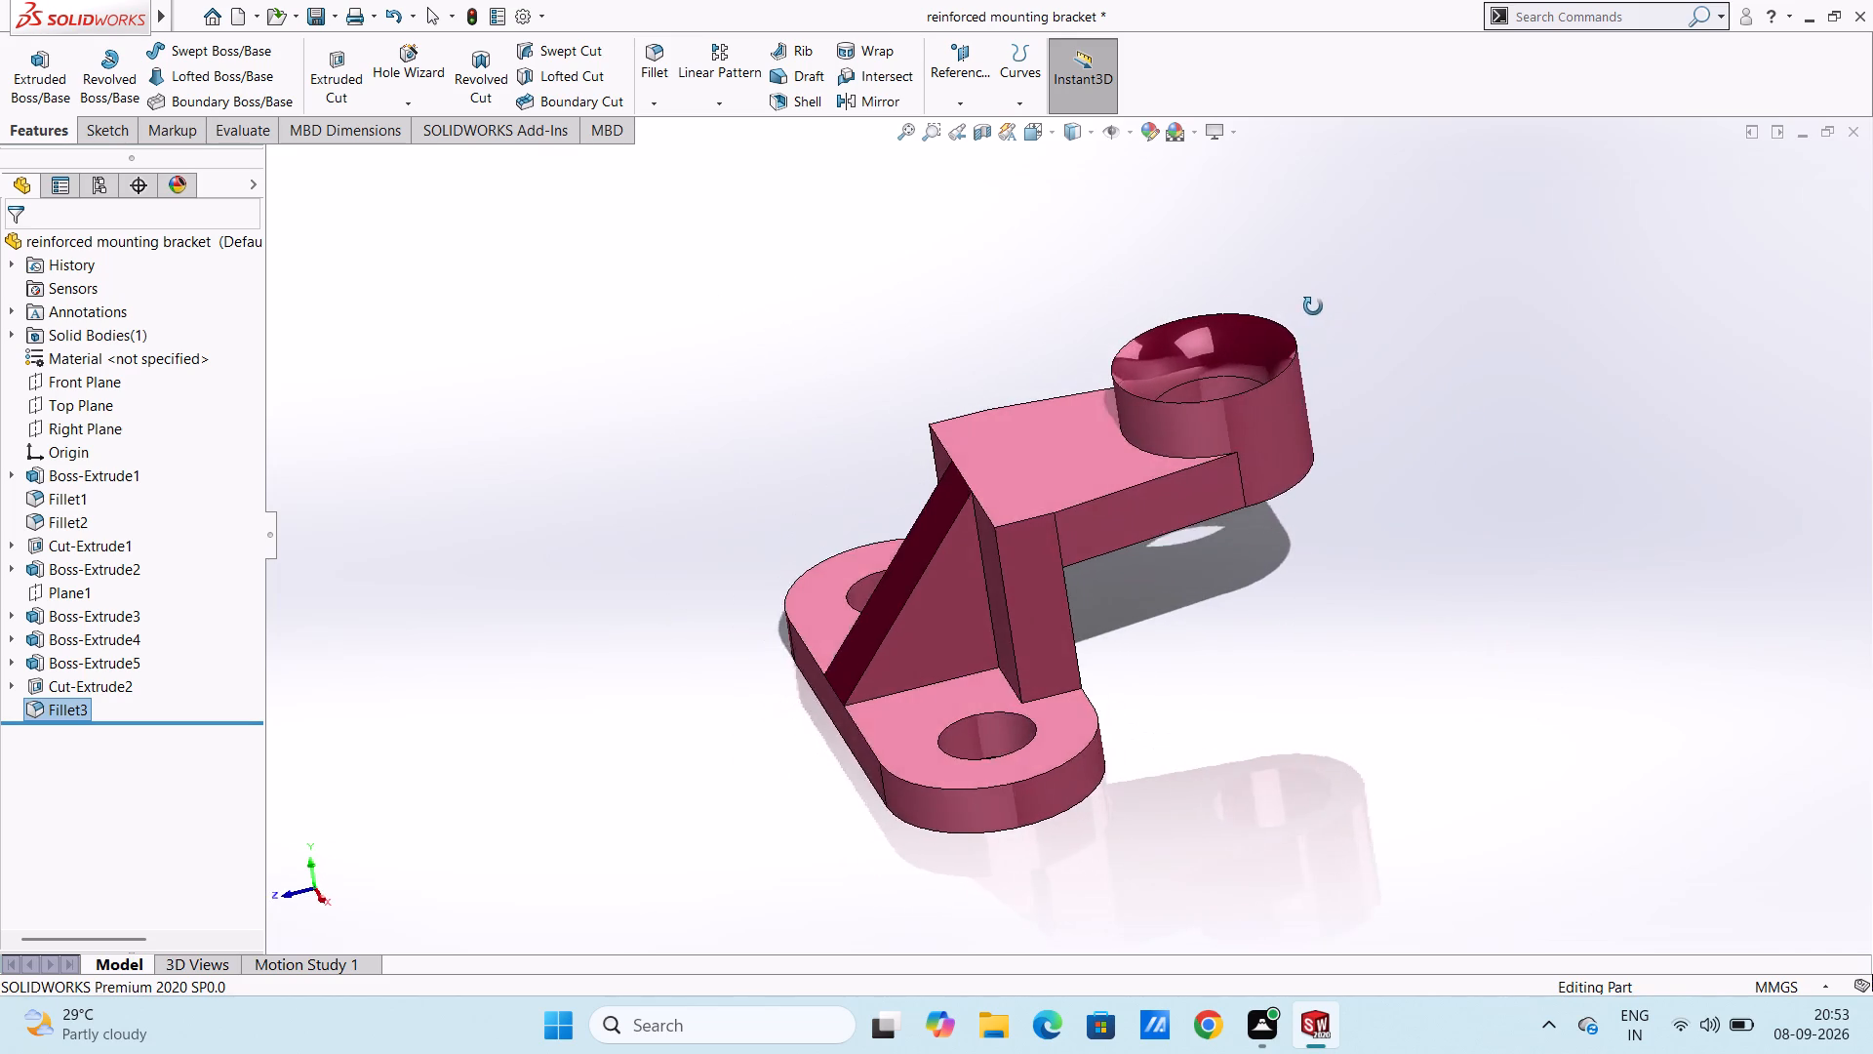
left_click_drag(1313, 306, 1507, 499)
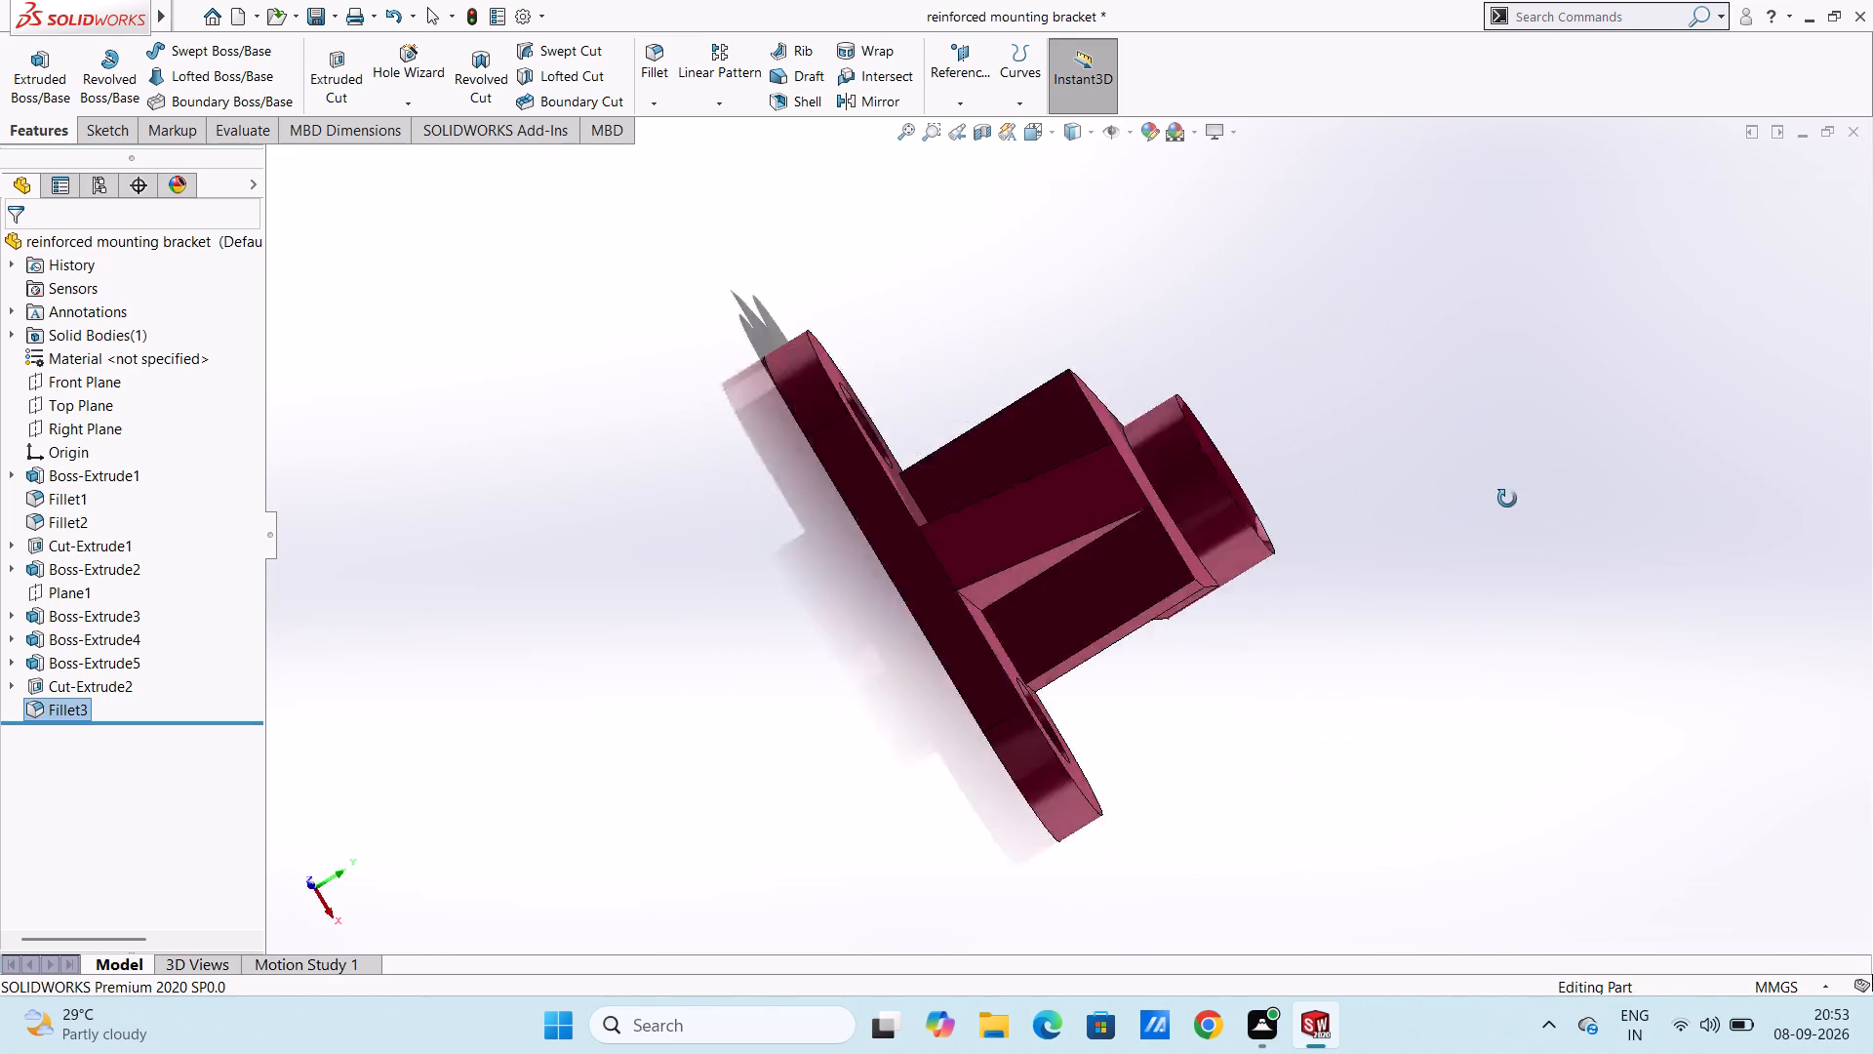
left_click_drag(1507, 499, 1328, 486)
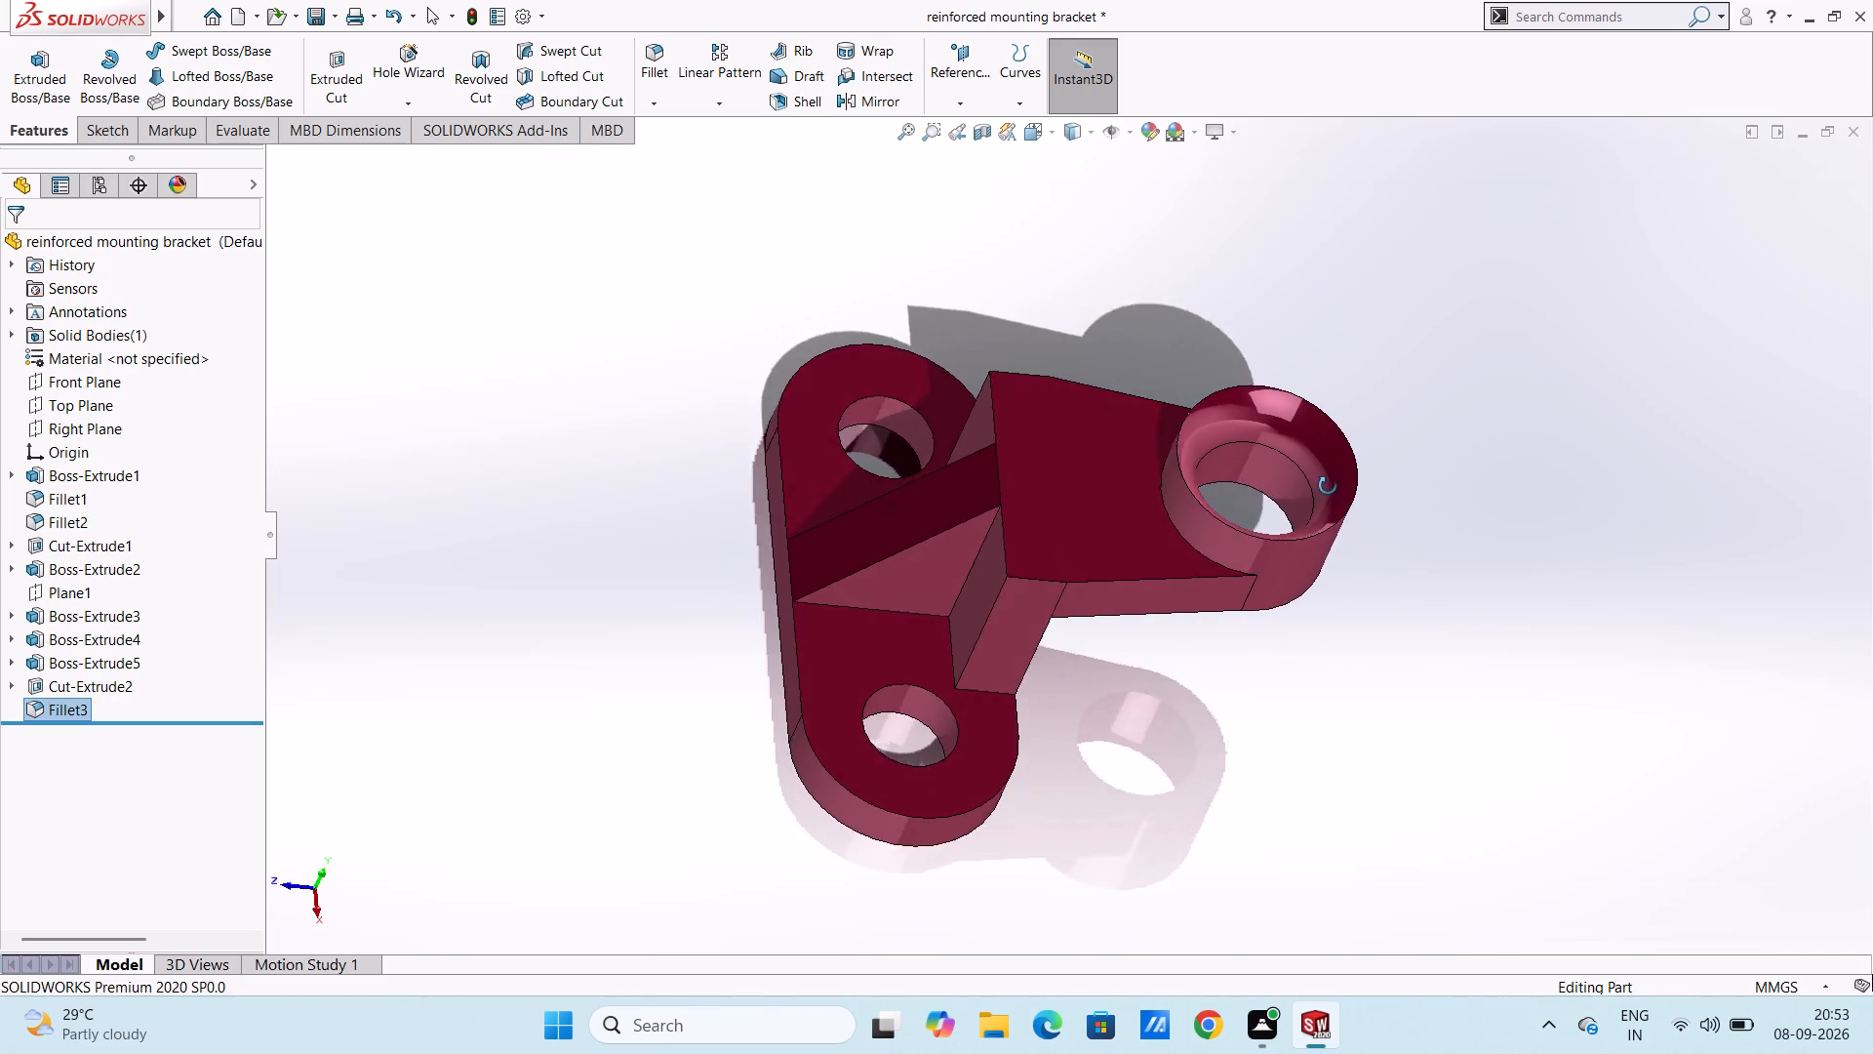
left_click_drag(1328, 486, 1226, 426)
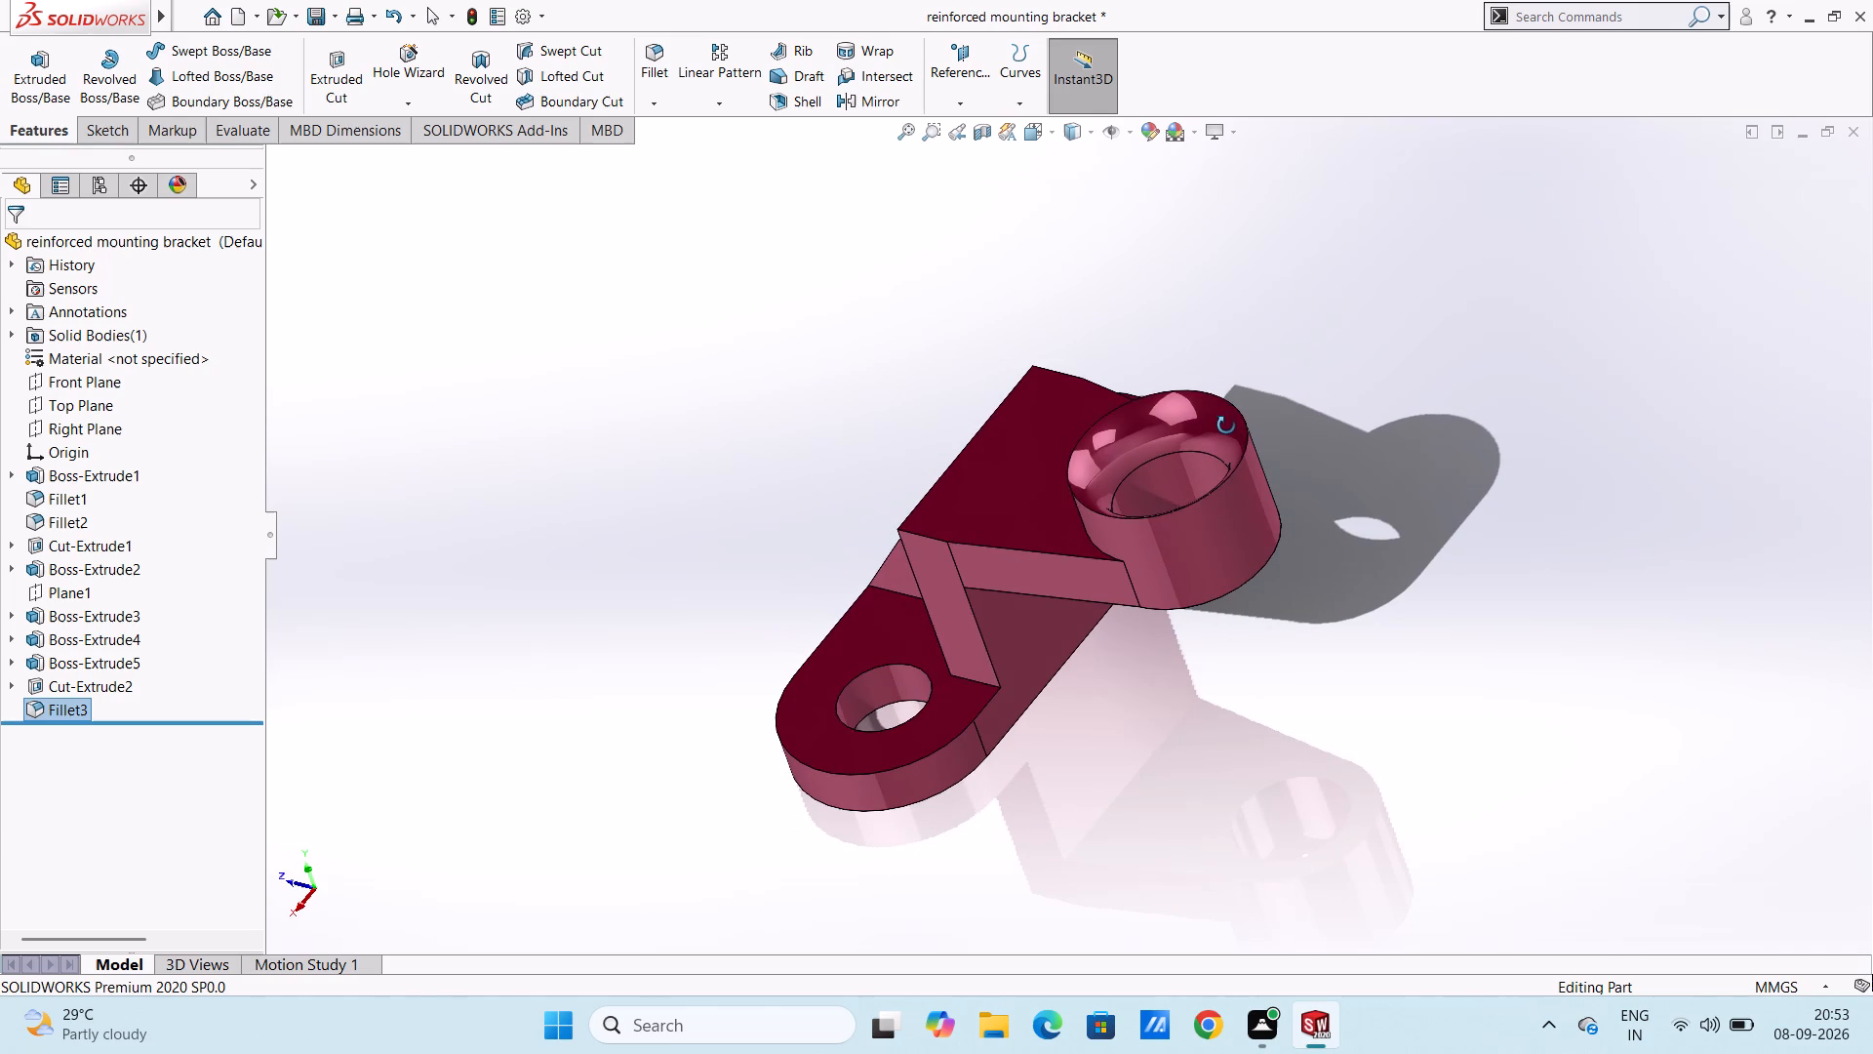
left_click_drag(1324, 449, 1419, 628)
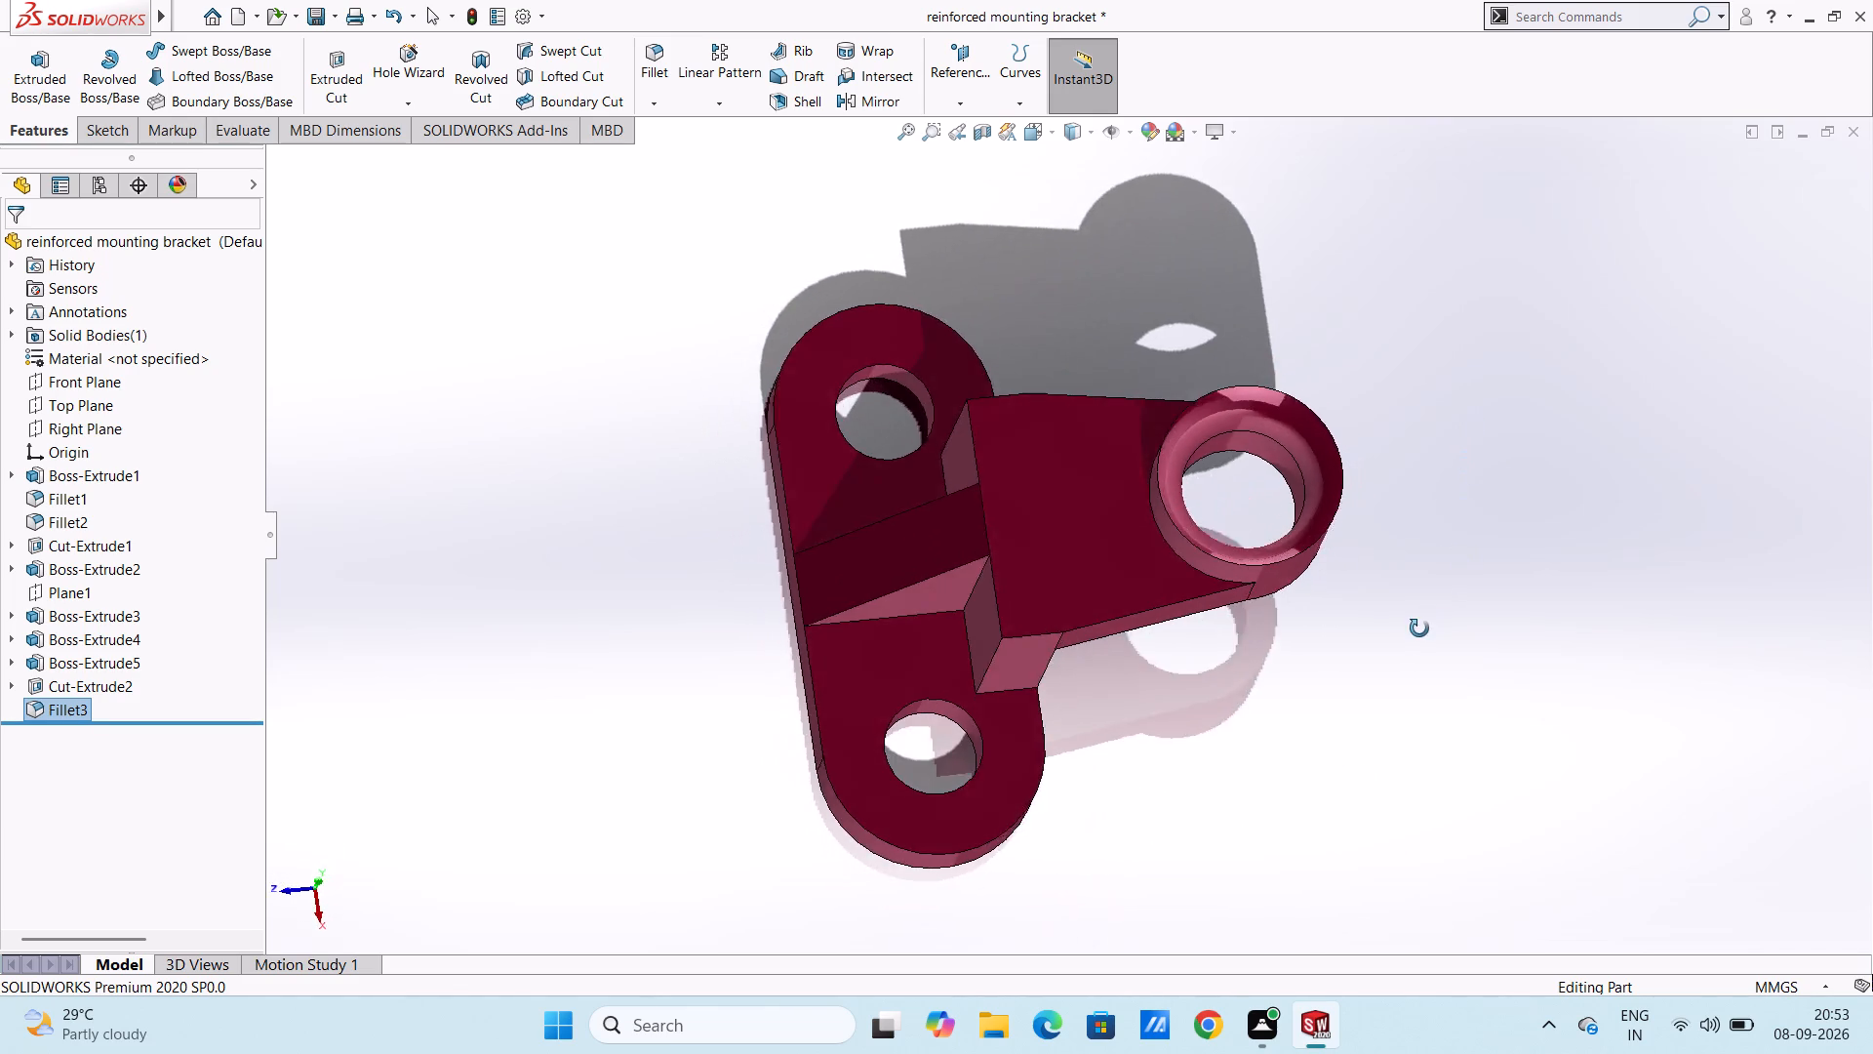
left_click_drag(1419, 628, 1401, 538)
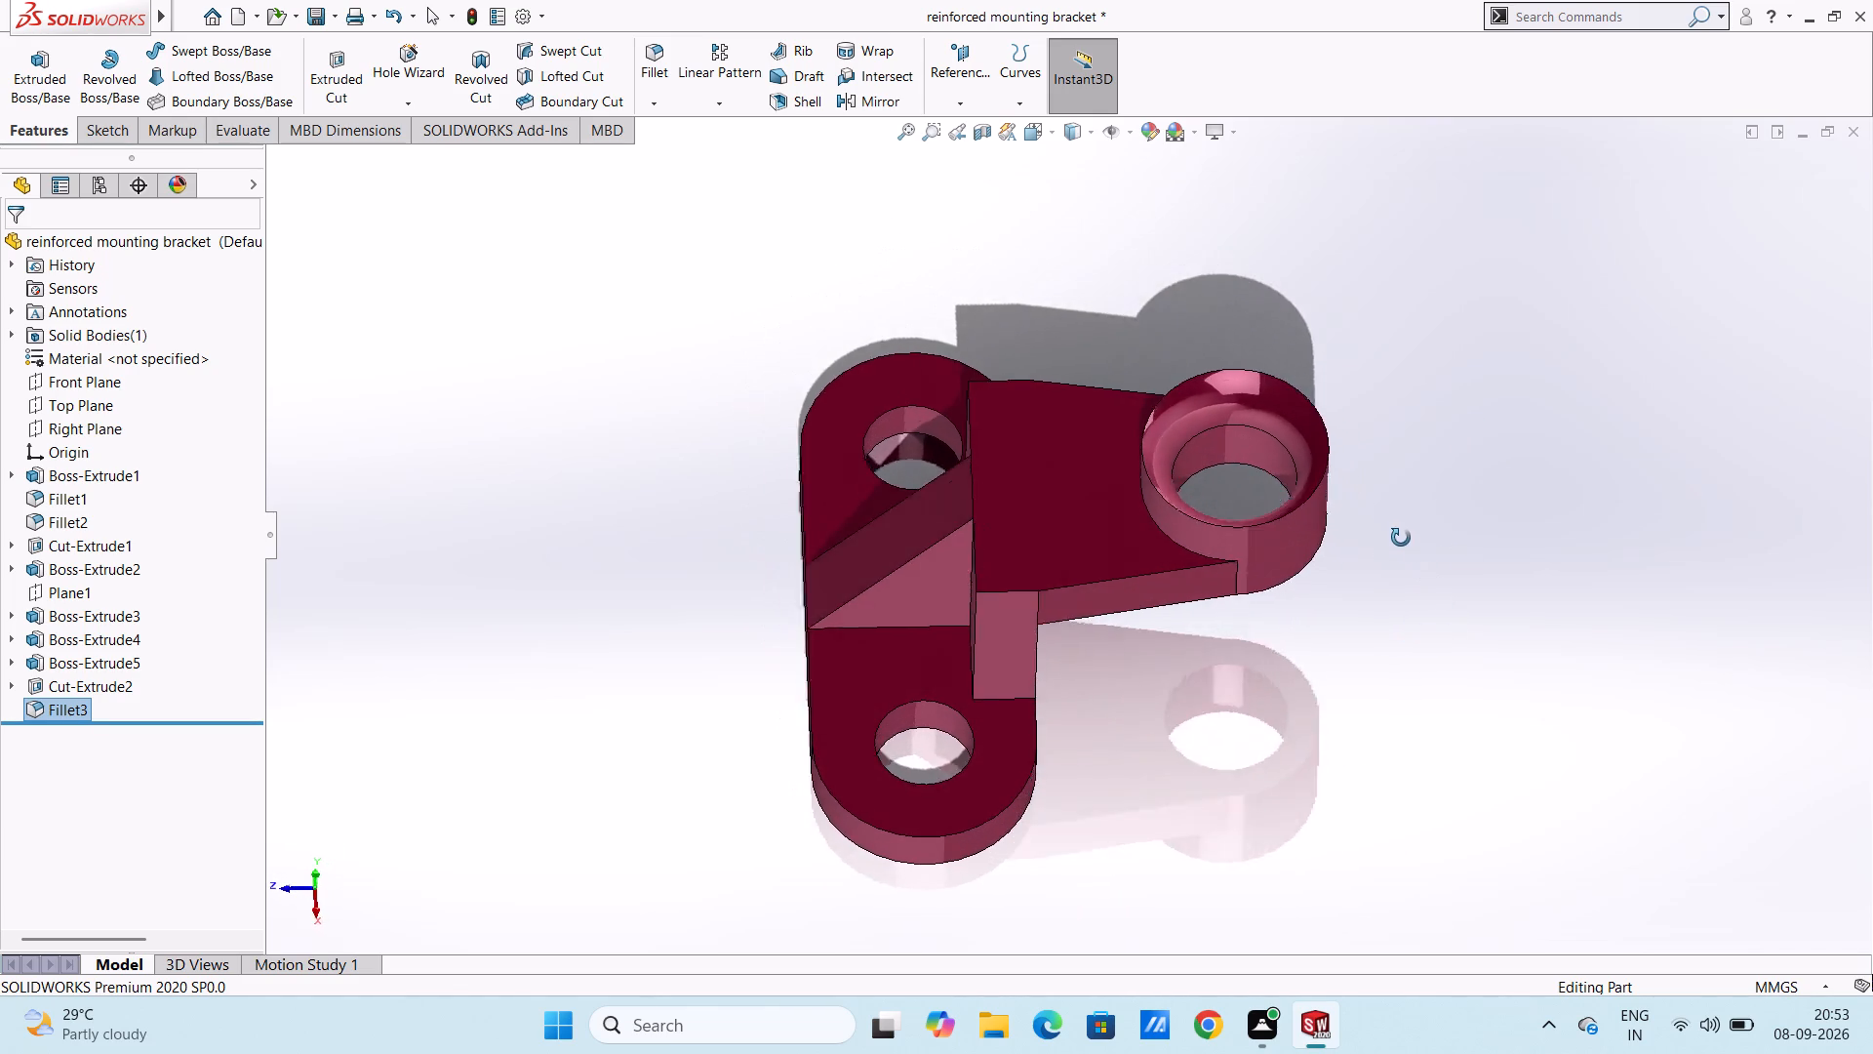
left_click_drag(1401, 538, 1597, 520)
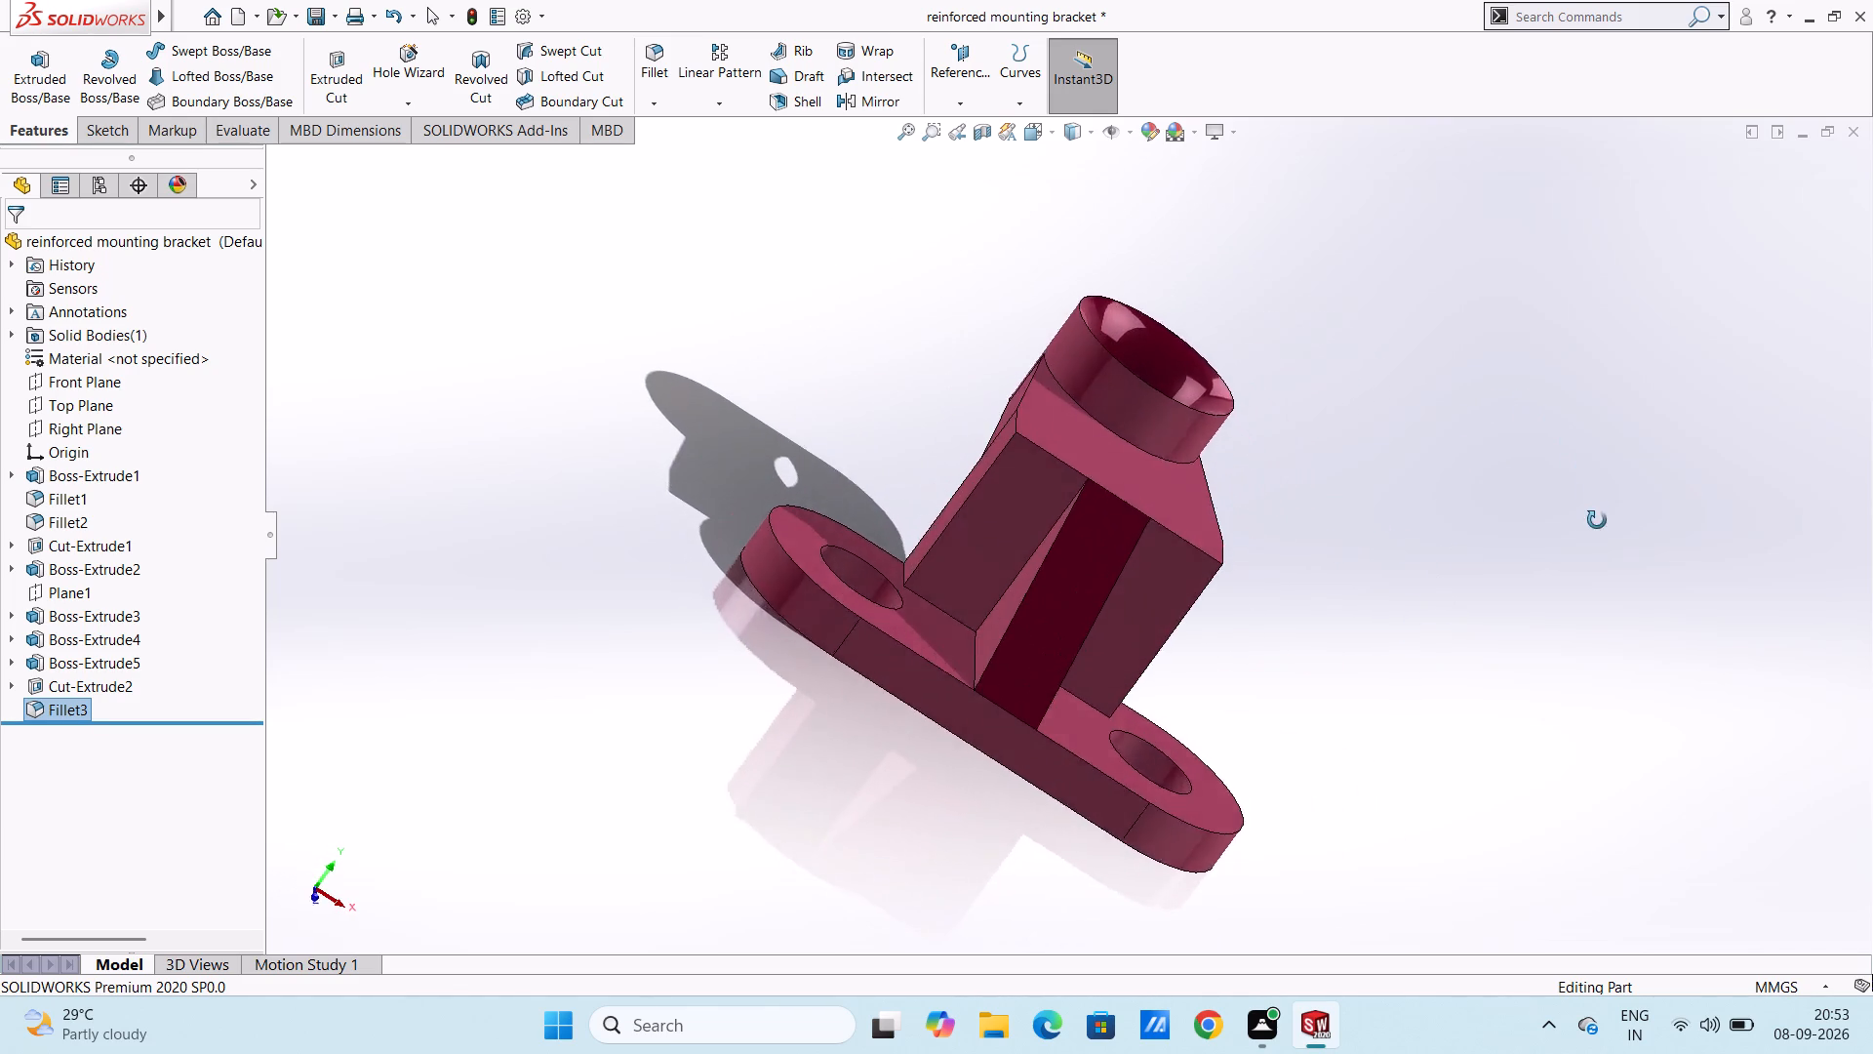
left_click_drag(1597, 520, 1475, 634)
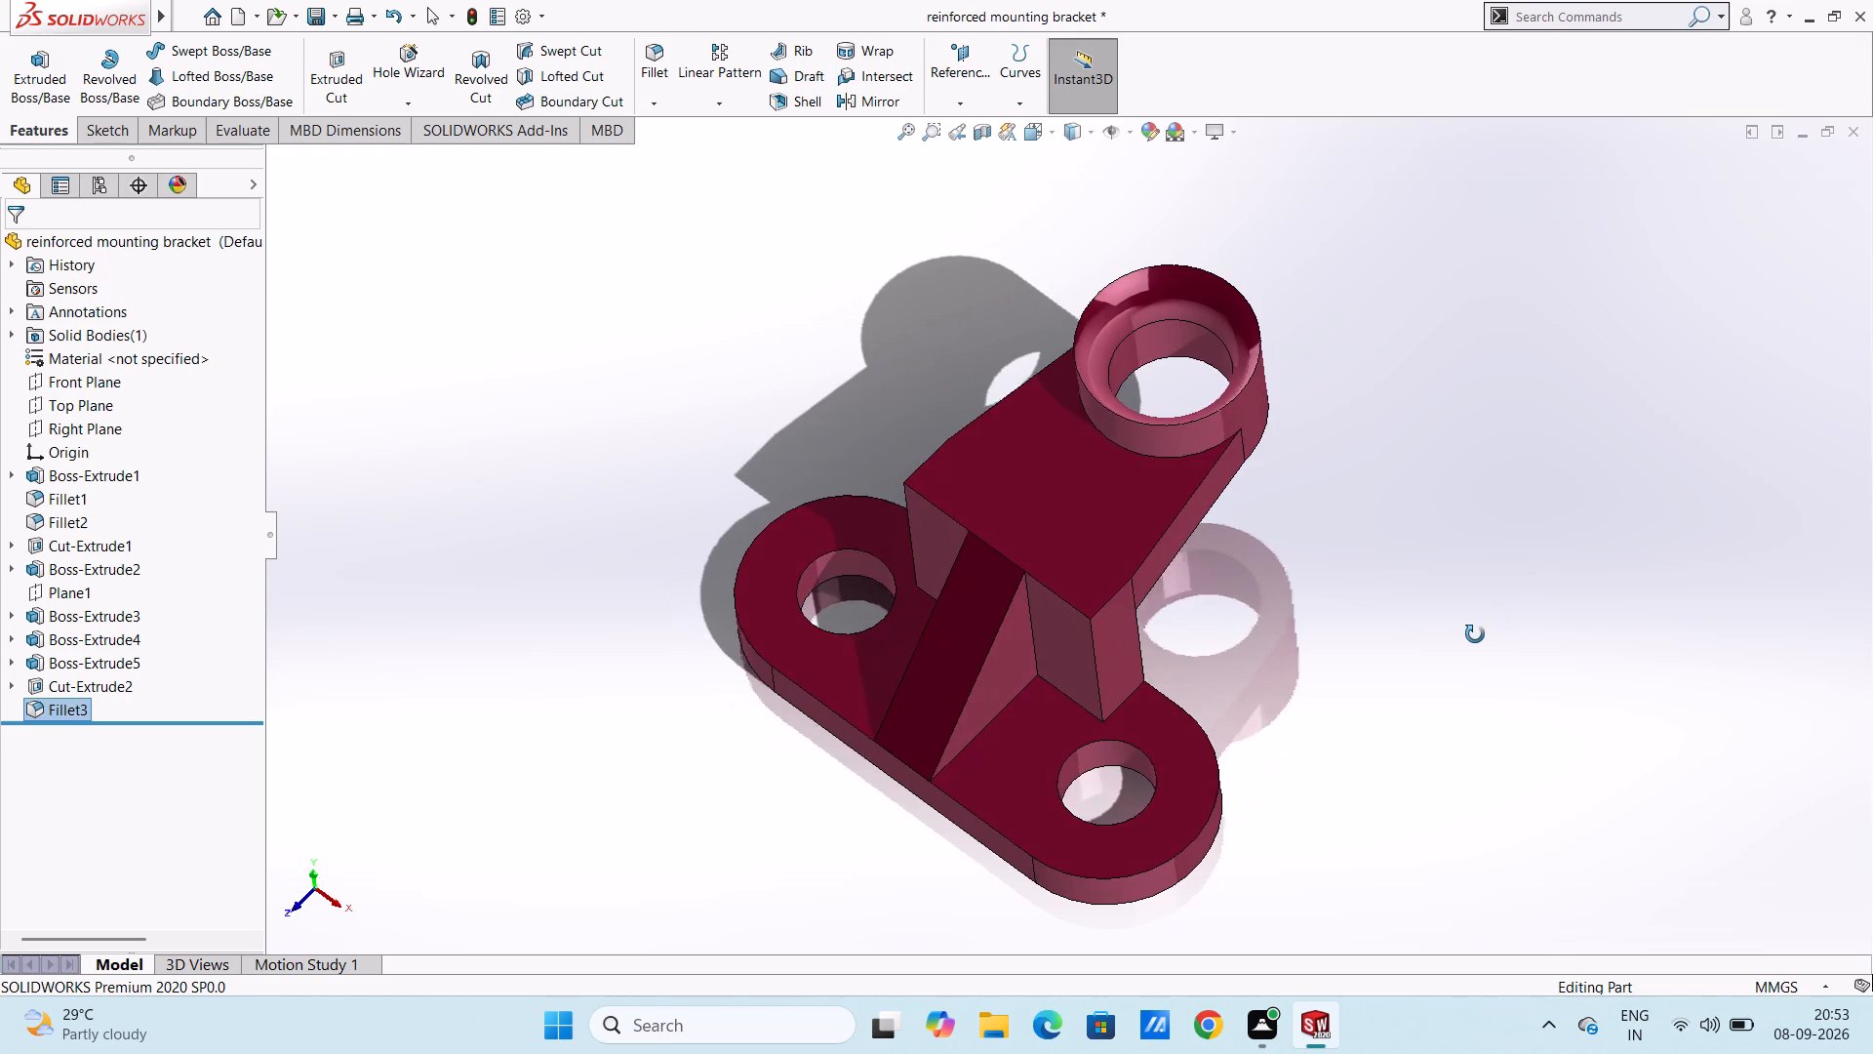
left_click_drag(1475, 634, 1405, 649)
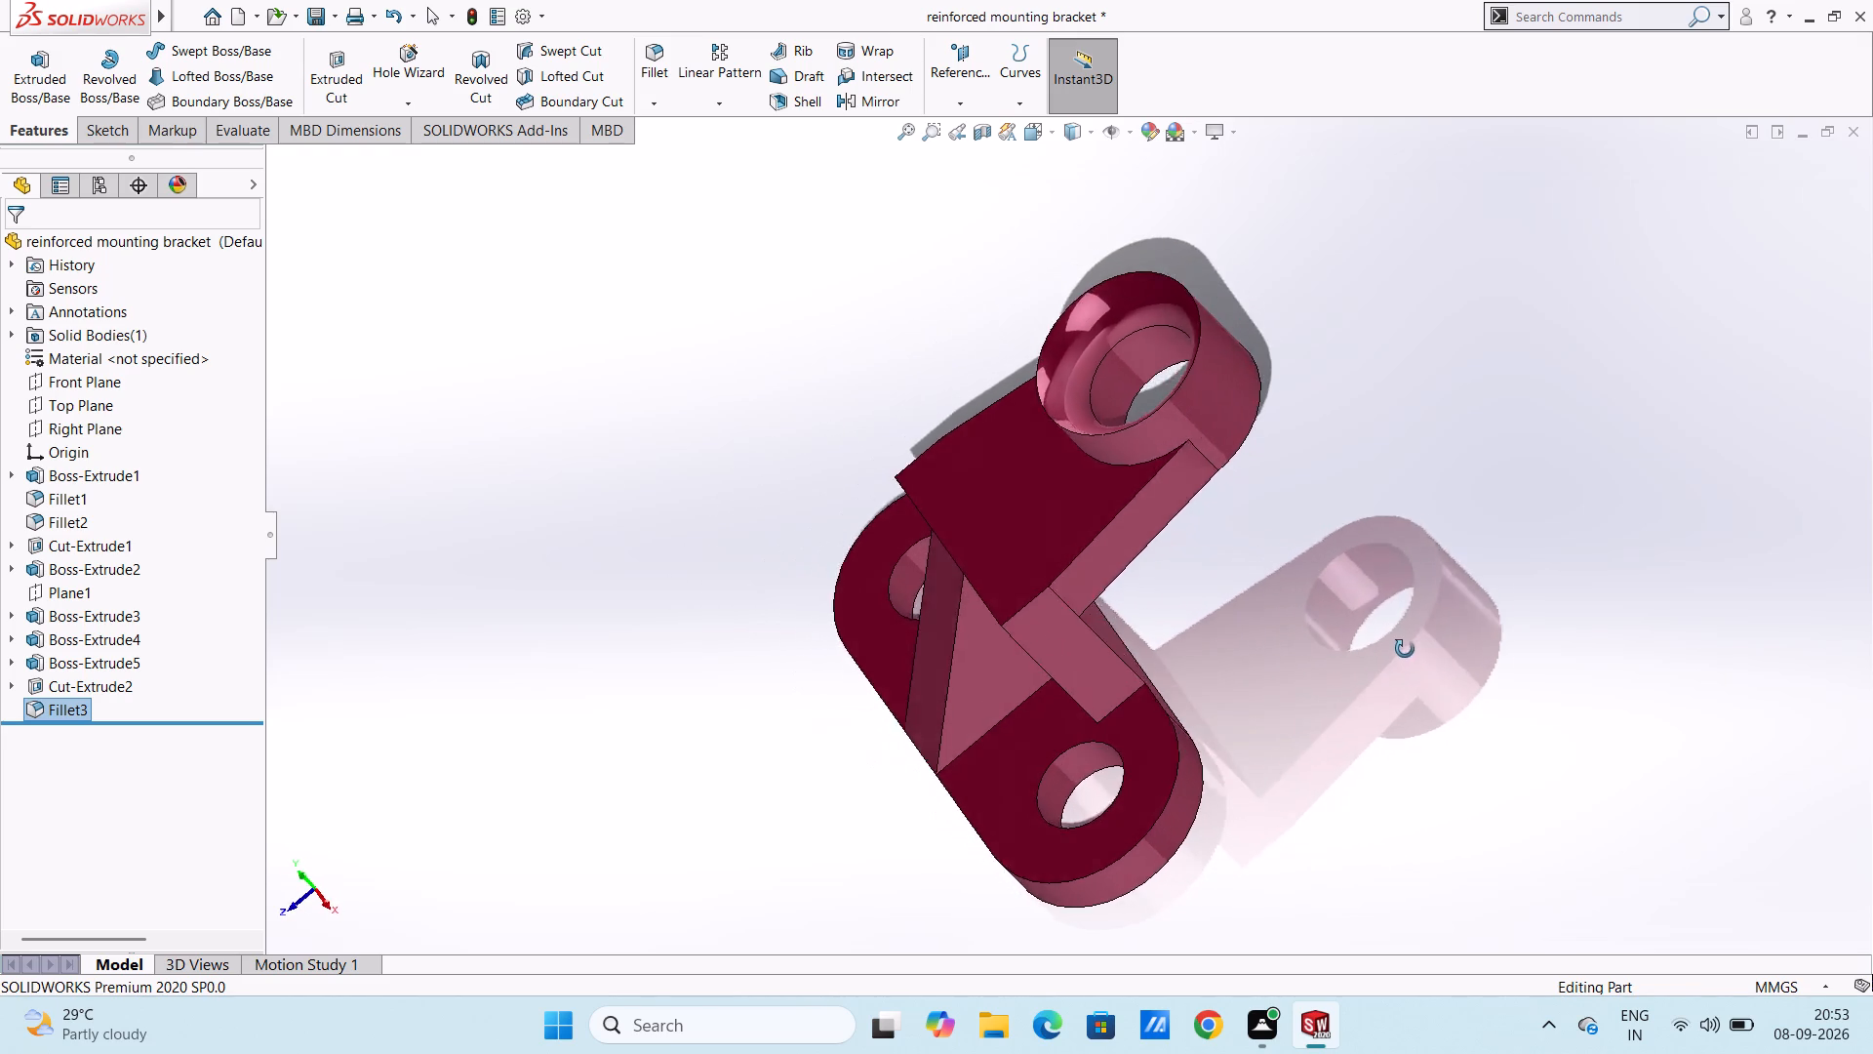
left_click_drag(1405, 649, 1518, 477)
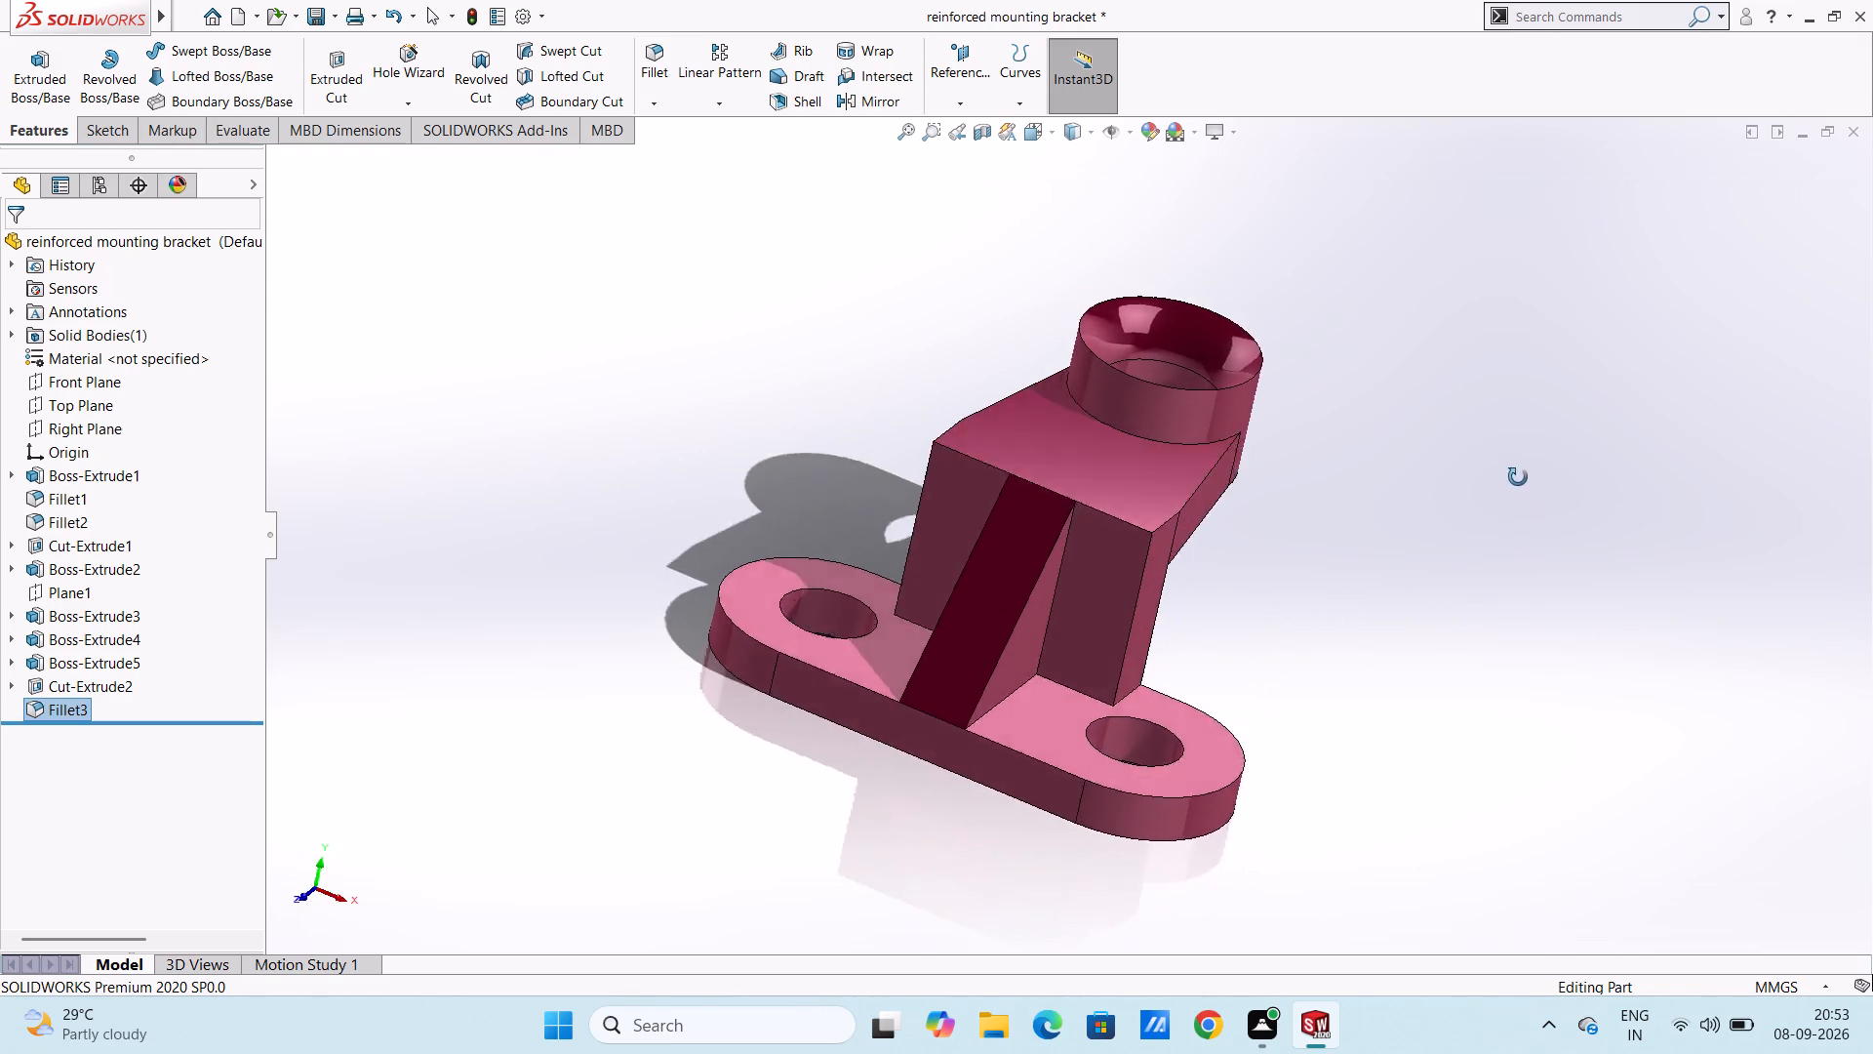
left_click_drag(1518, 477, 1470, 531)
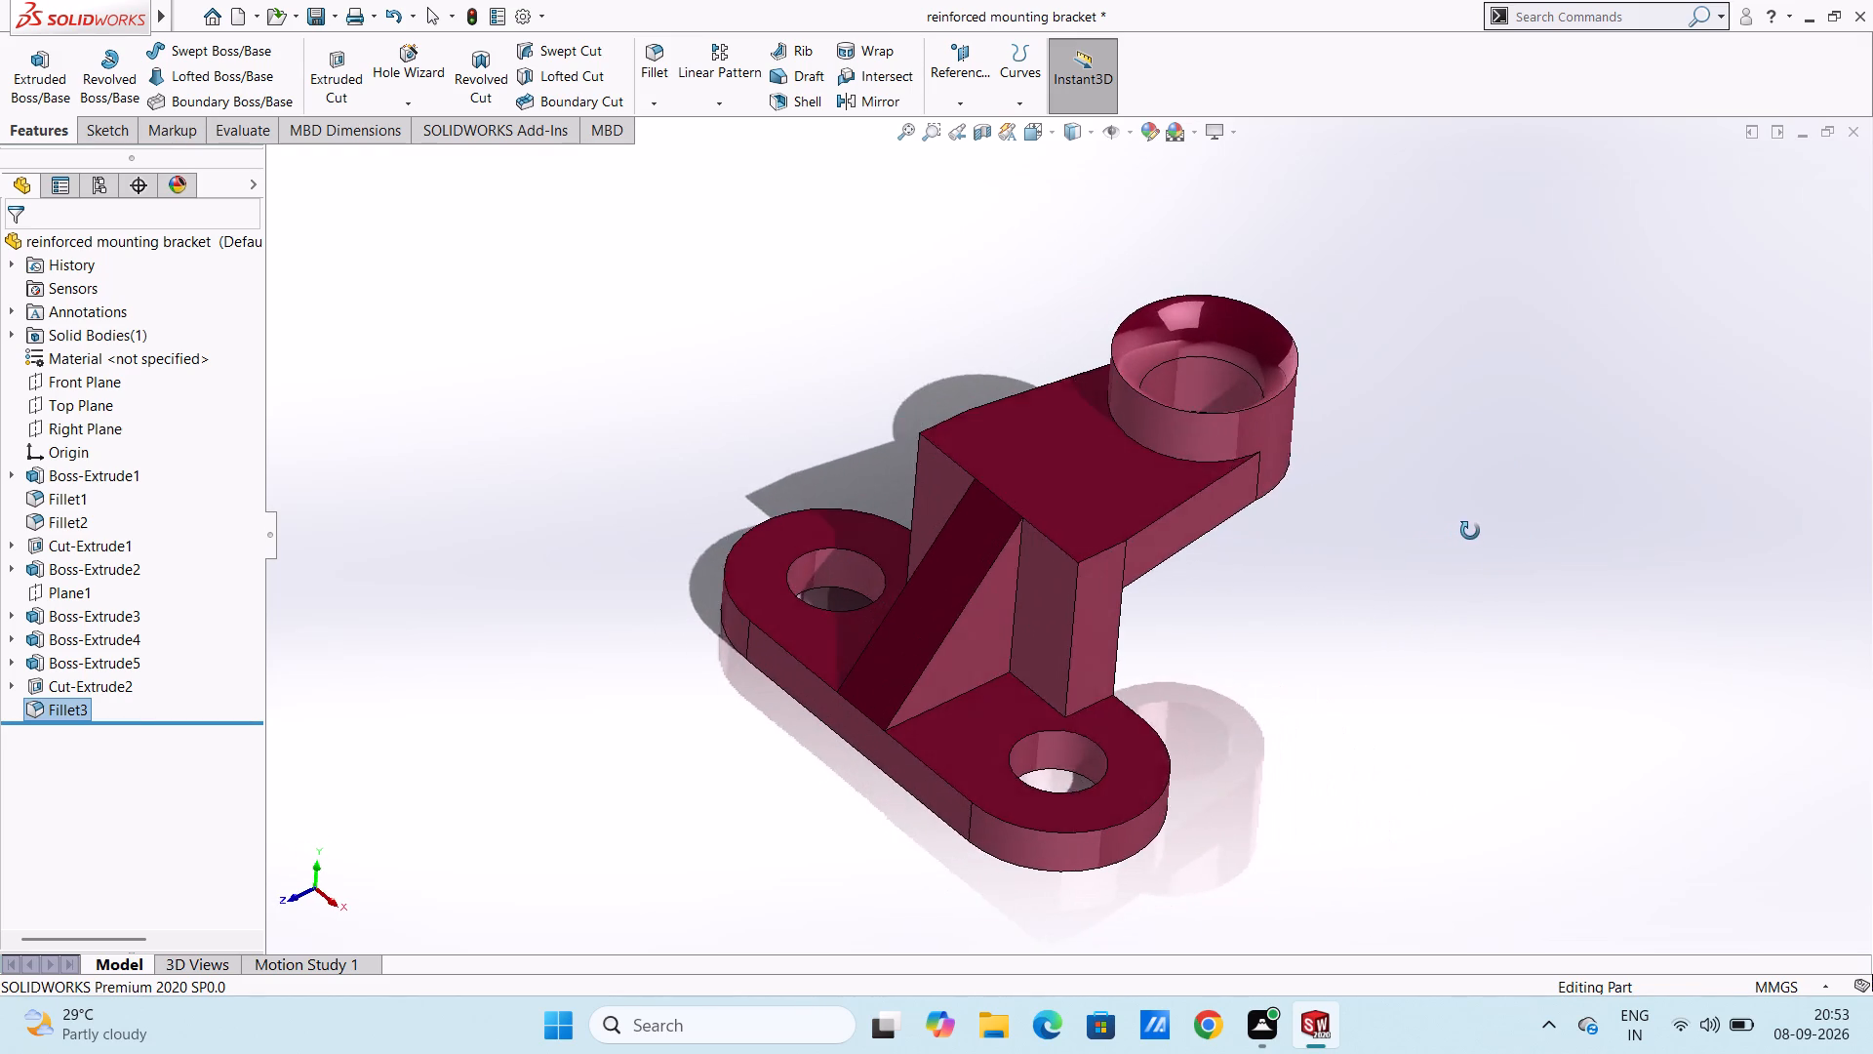
left_click_drag(1470, 531, 1443, 569)
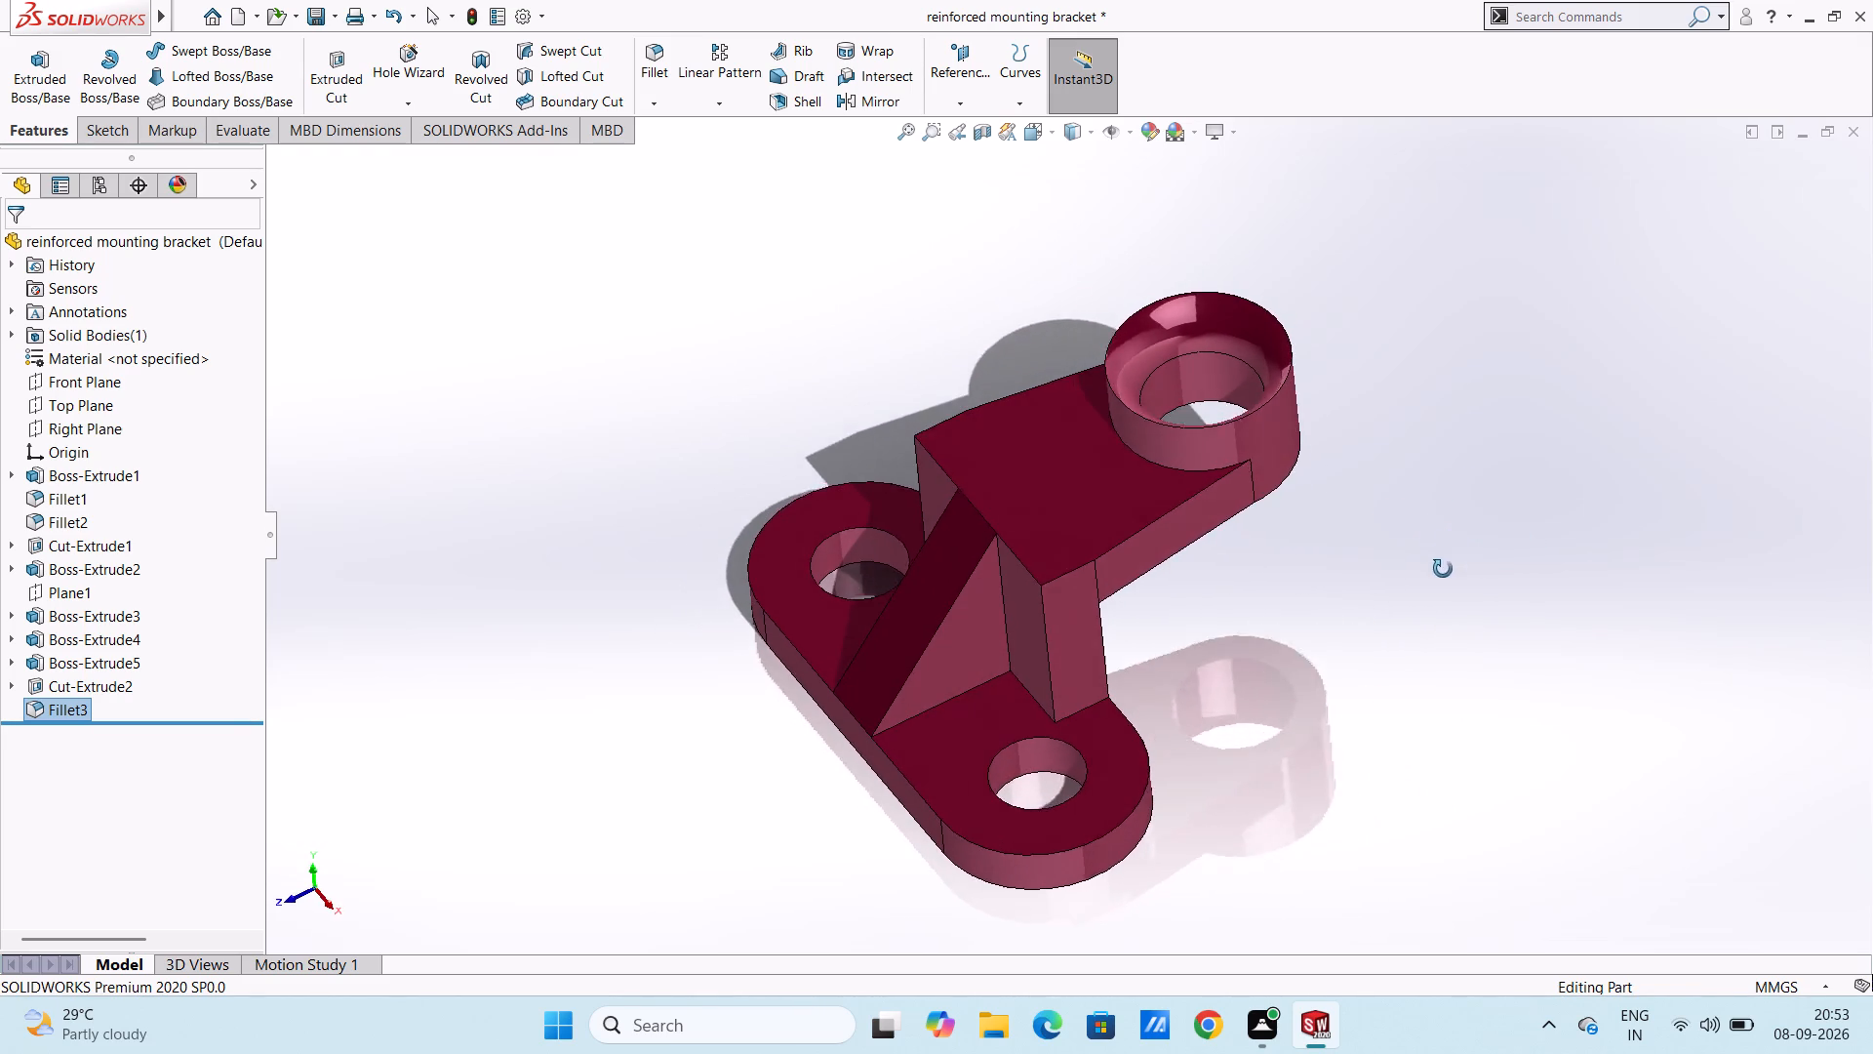
left_click_drag(1443, 569, 1485, 544)
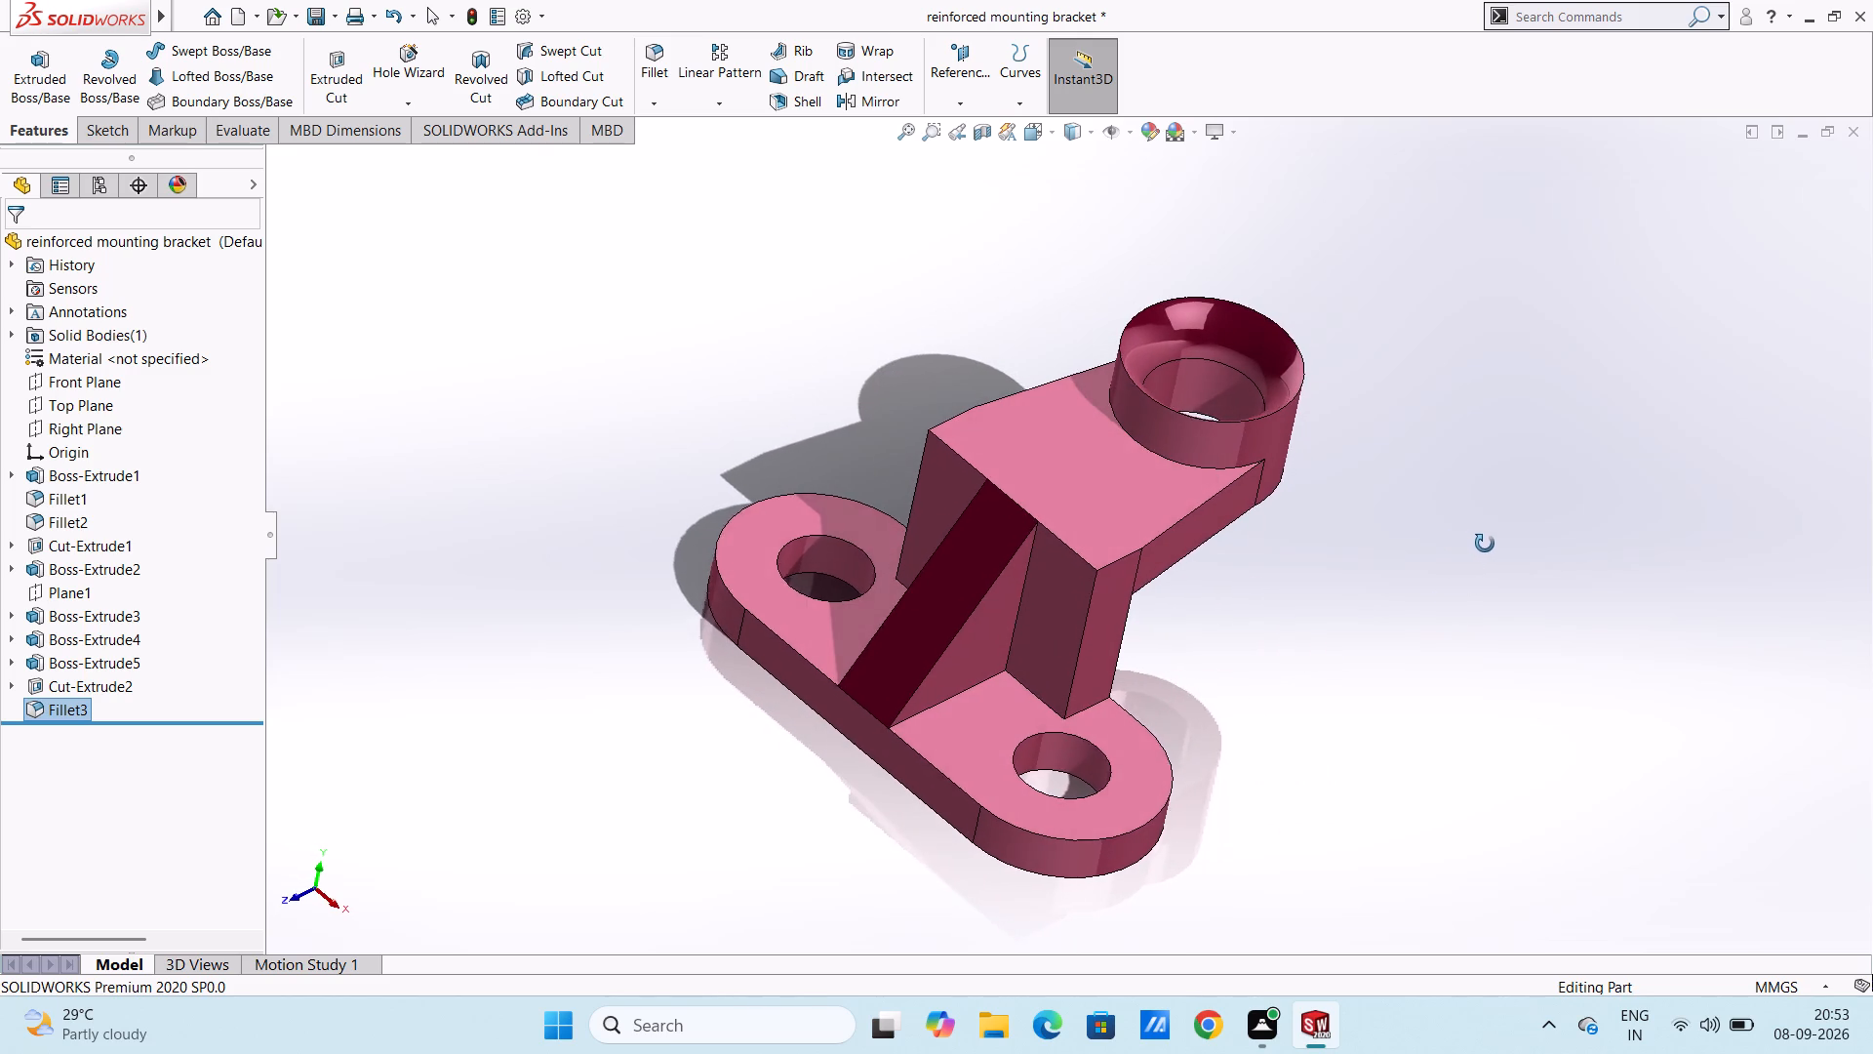
left_click_drag(1485, 544, 1486, 543)
key("Escape")
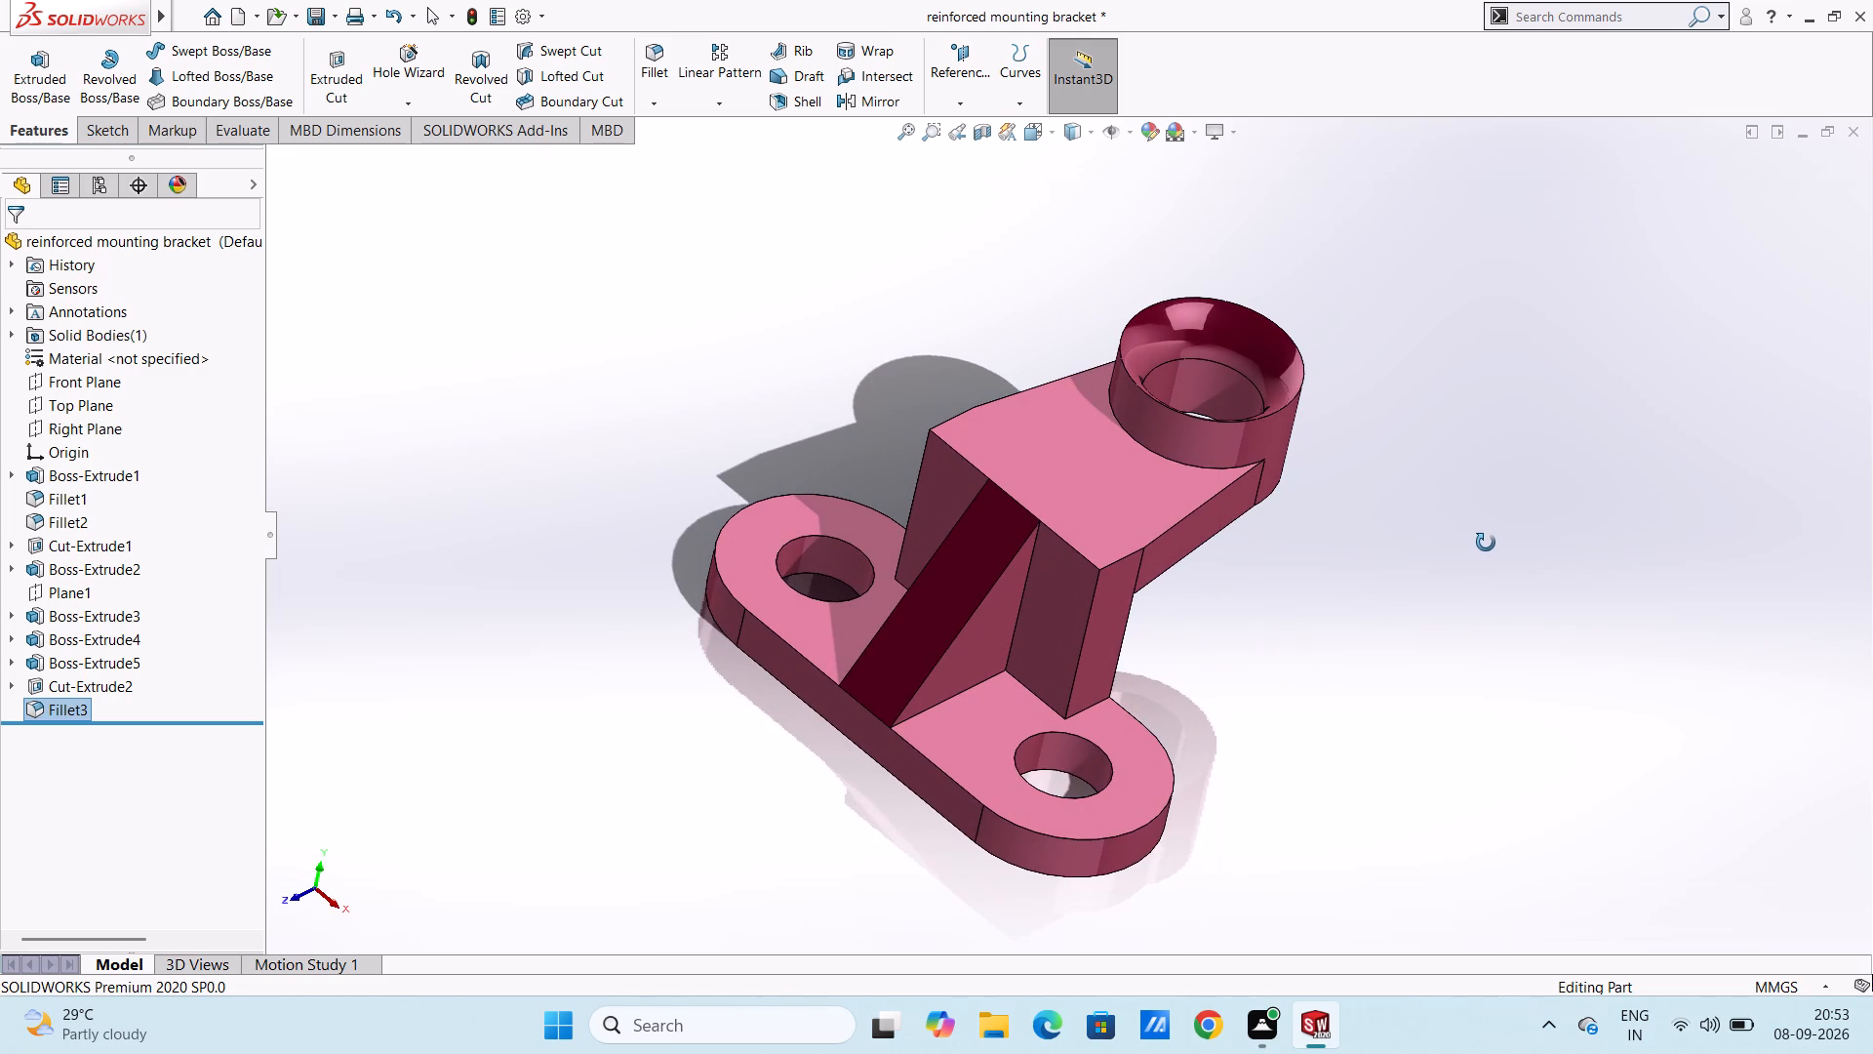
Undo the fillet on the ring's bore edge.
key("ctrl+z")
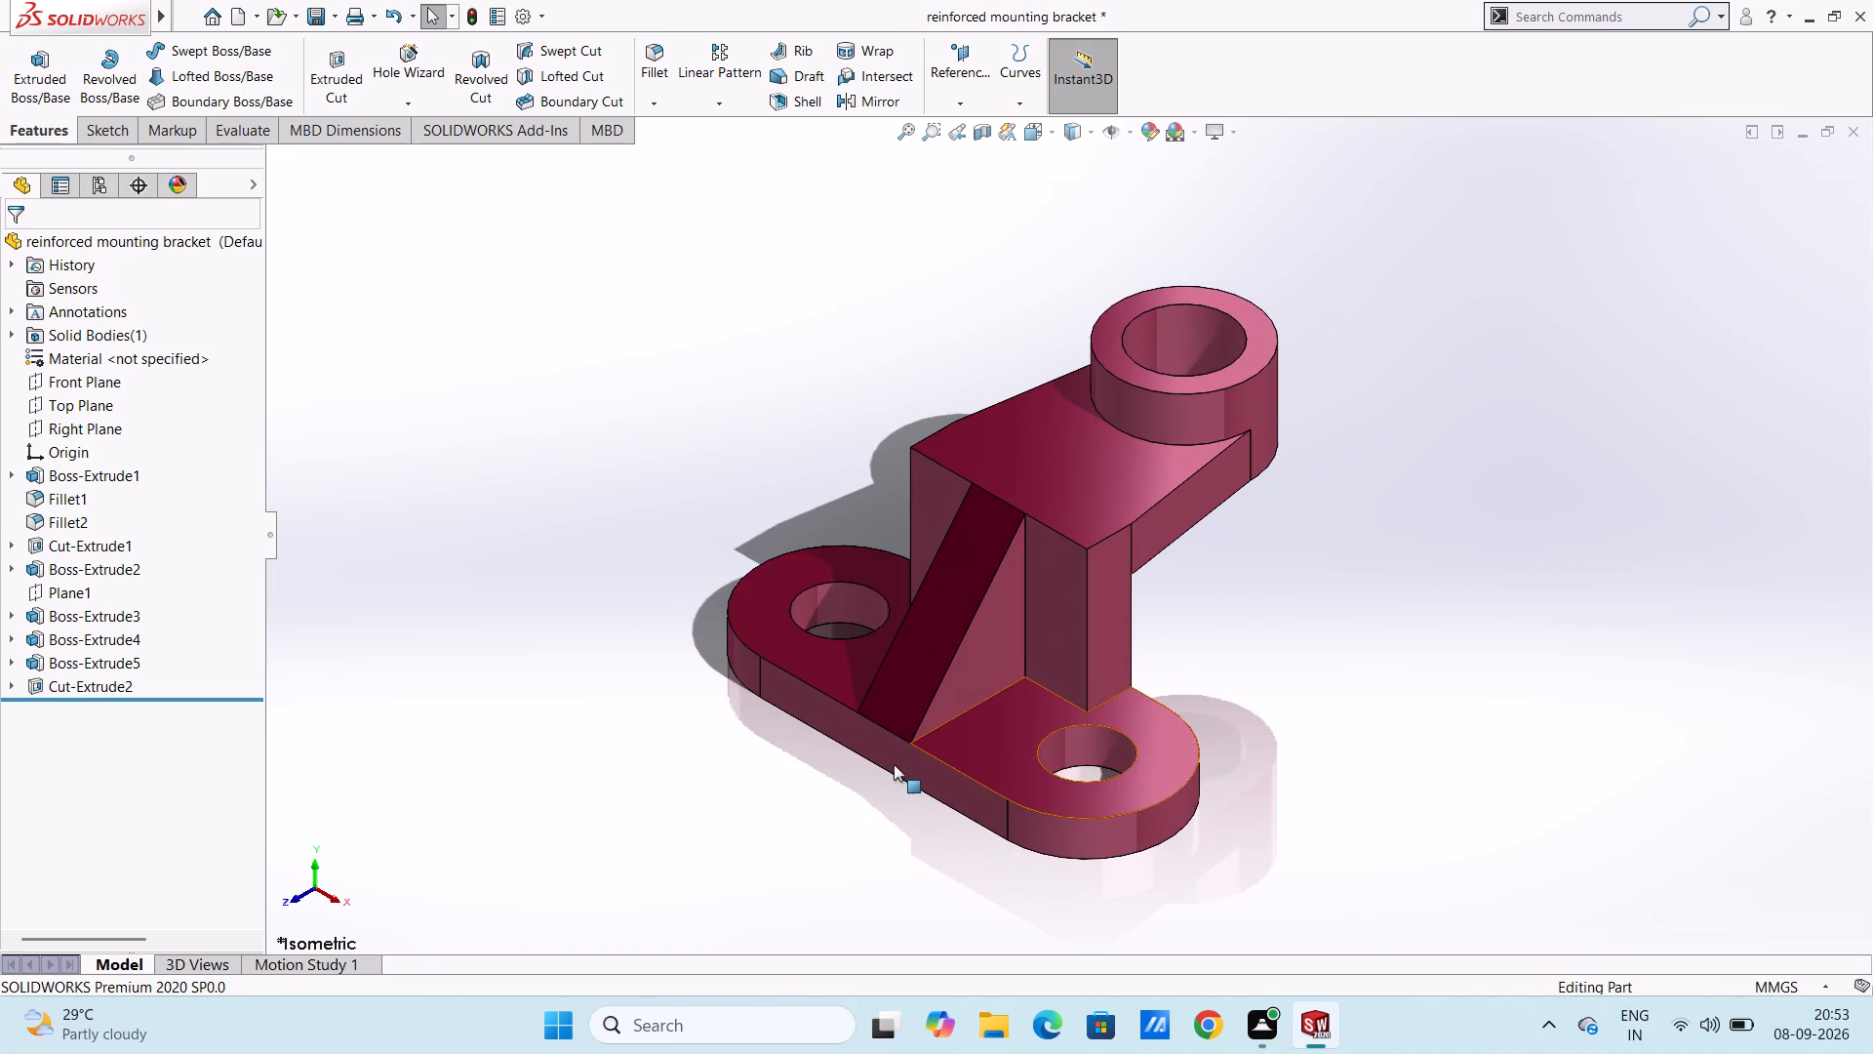
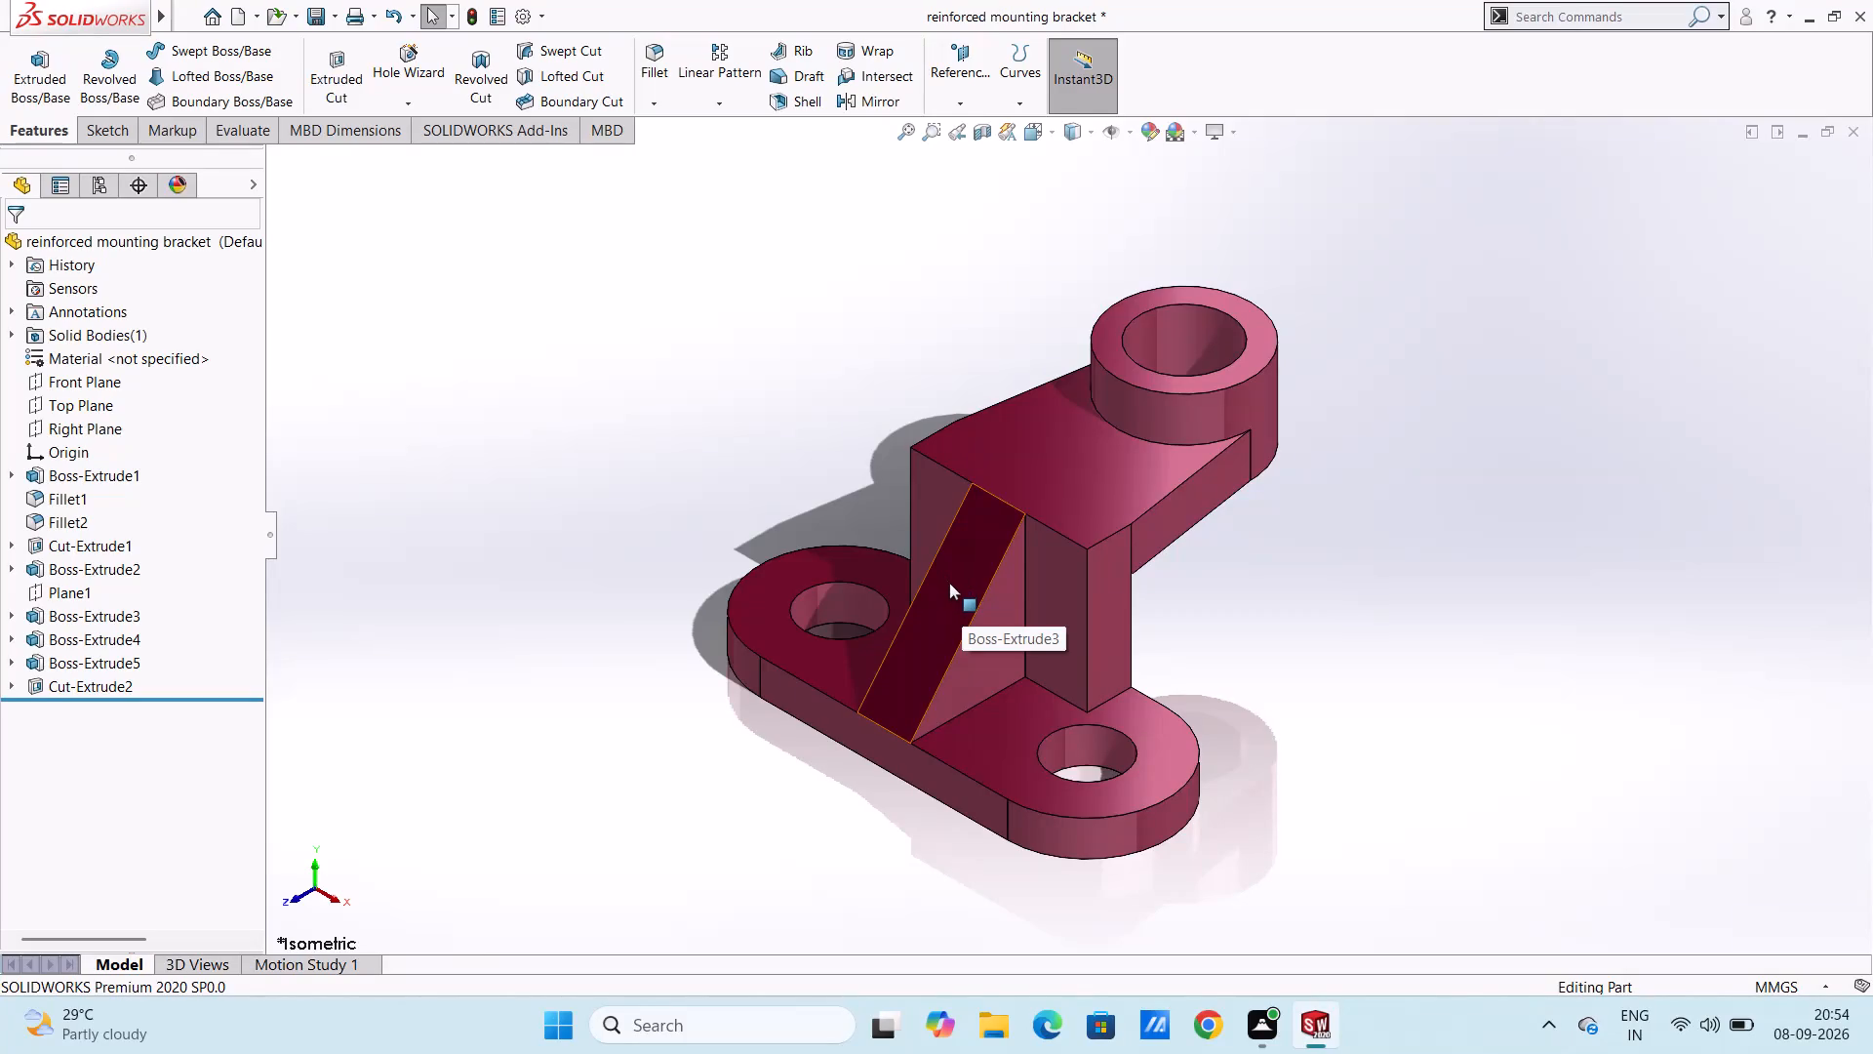
Start a new sketch on the sloped face of the bracket's triangular rib.
left_click(949, 583)
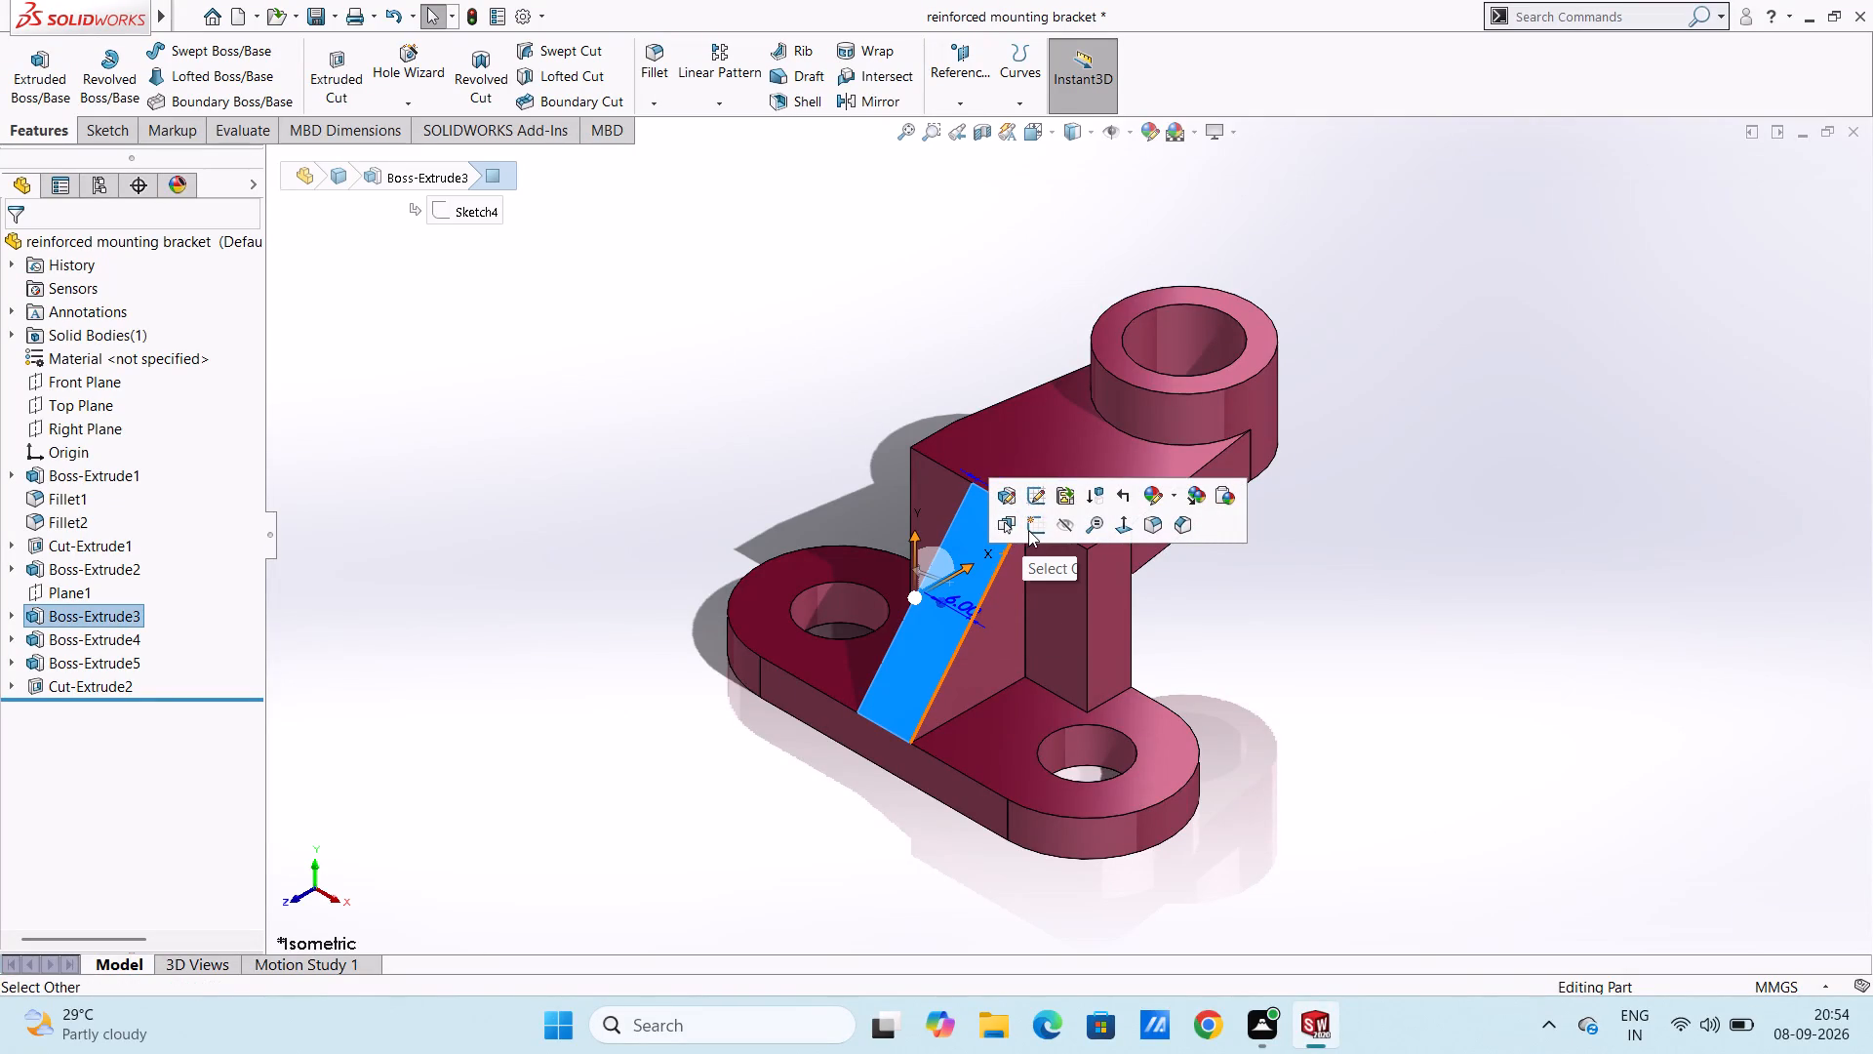
left_click(1029, 530)
left_click(643, 412)
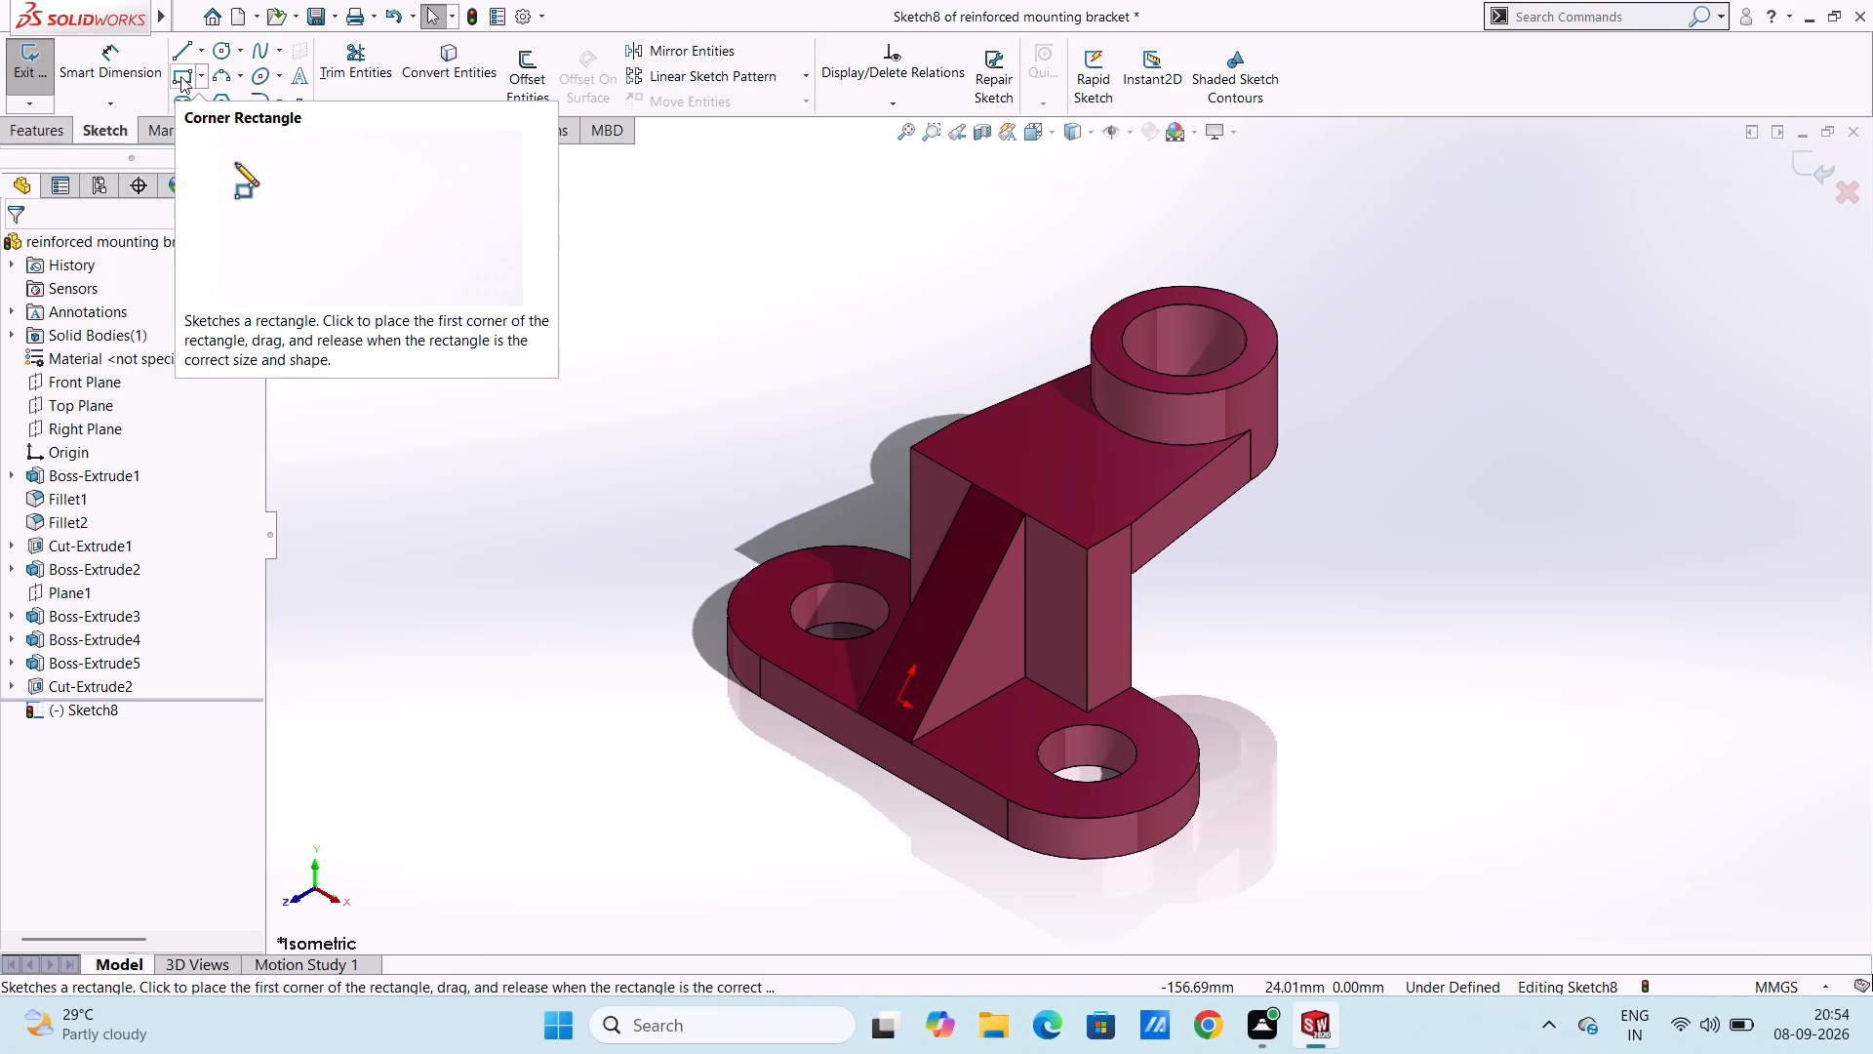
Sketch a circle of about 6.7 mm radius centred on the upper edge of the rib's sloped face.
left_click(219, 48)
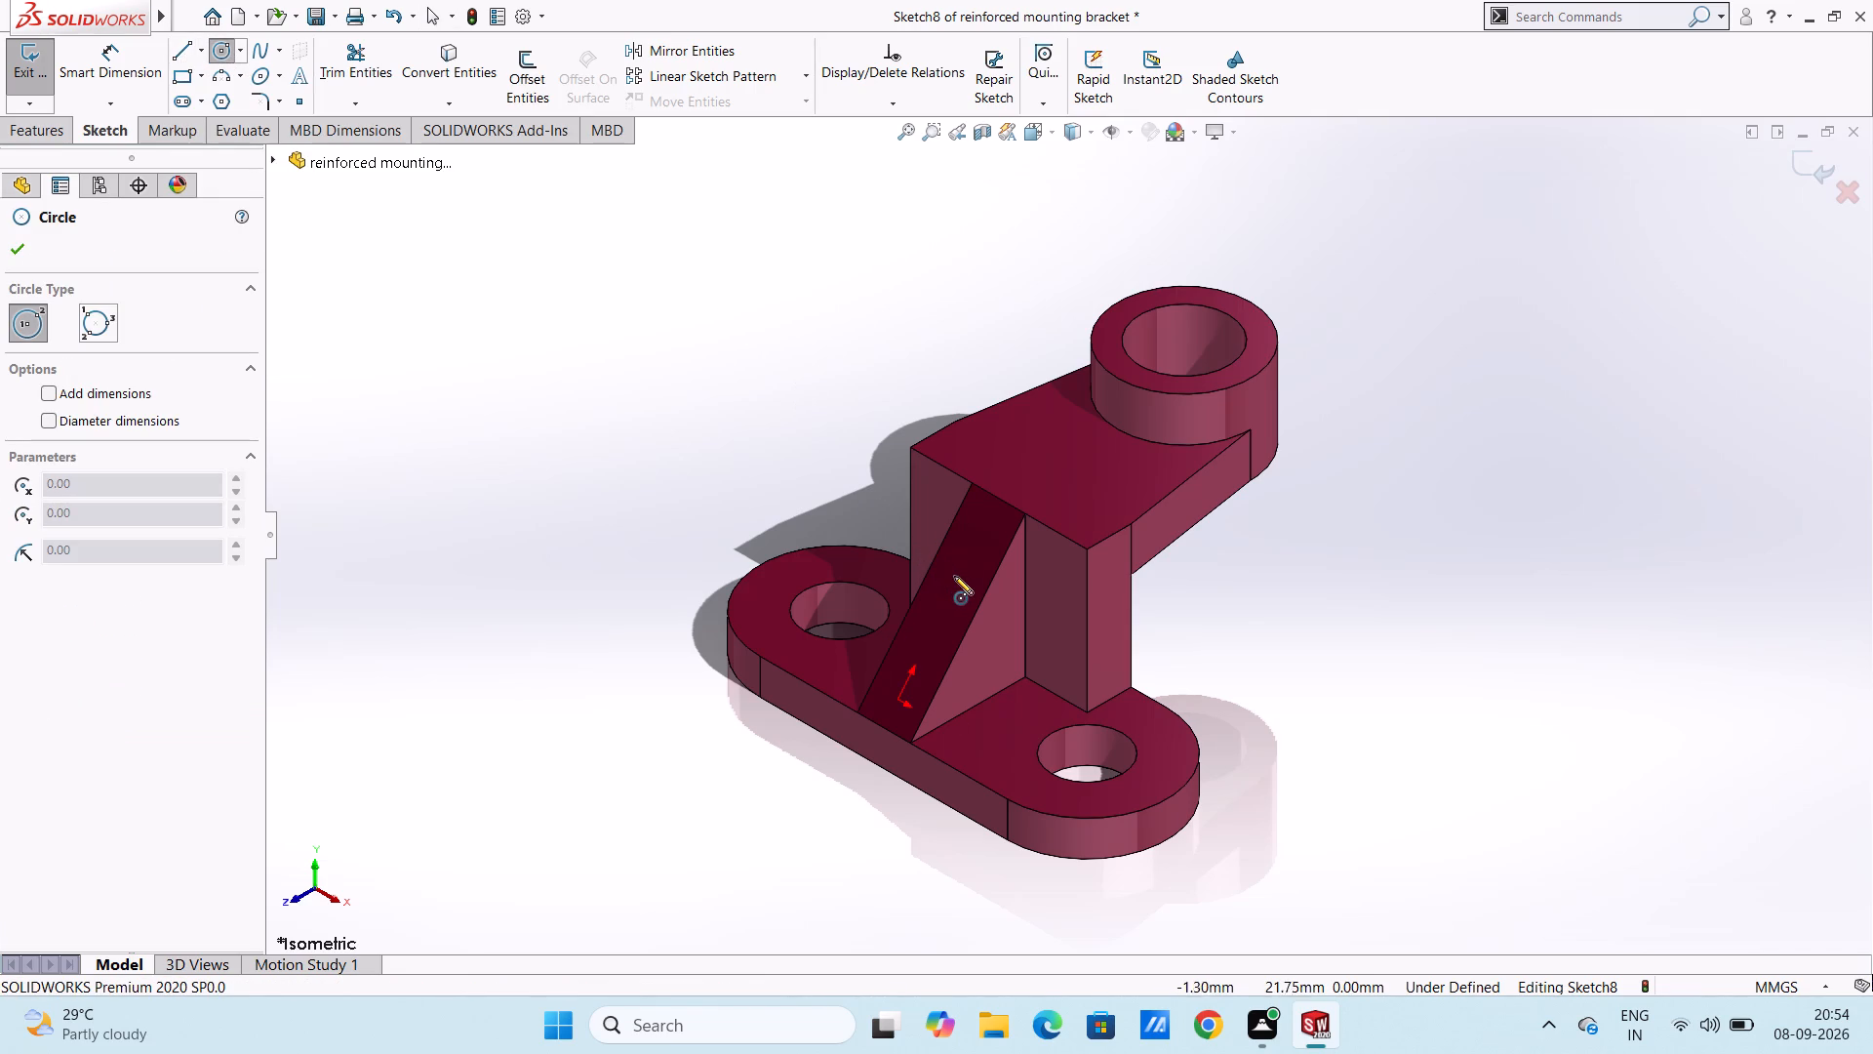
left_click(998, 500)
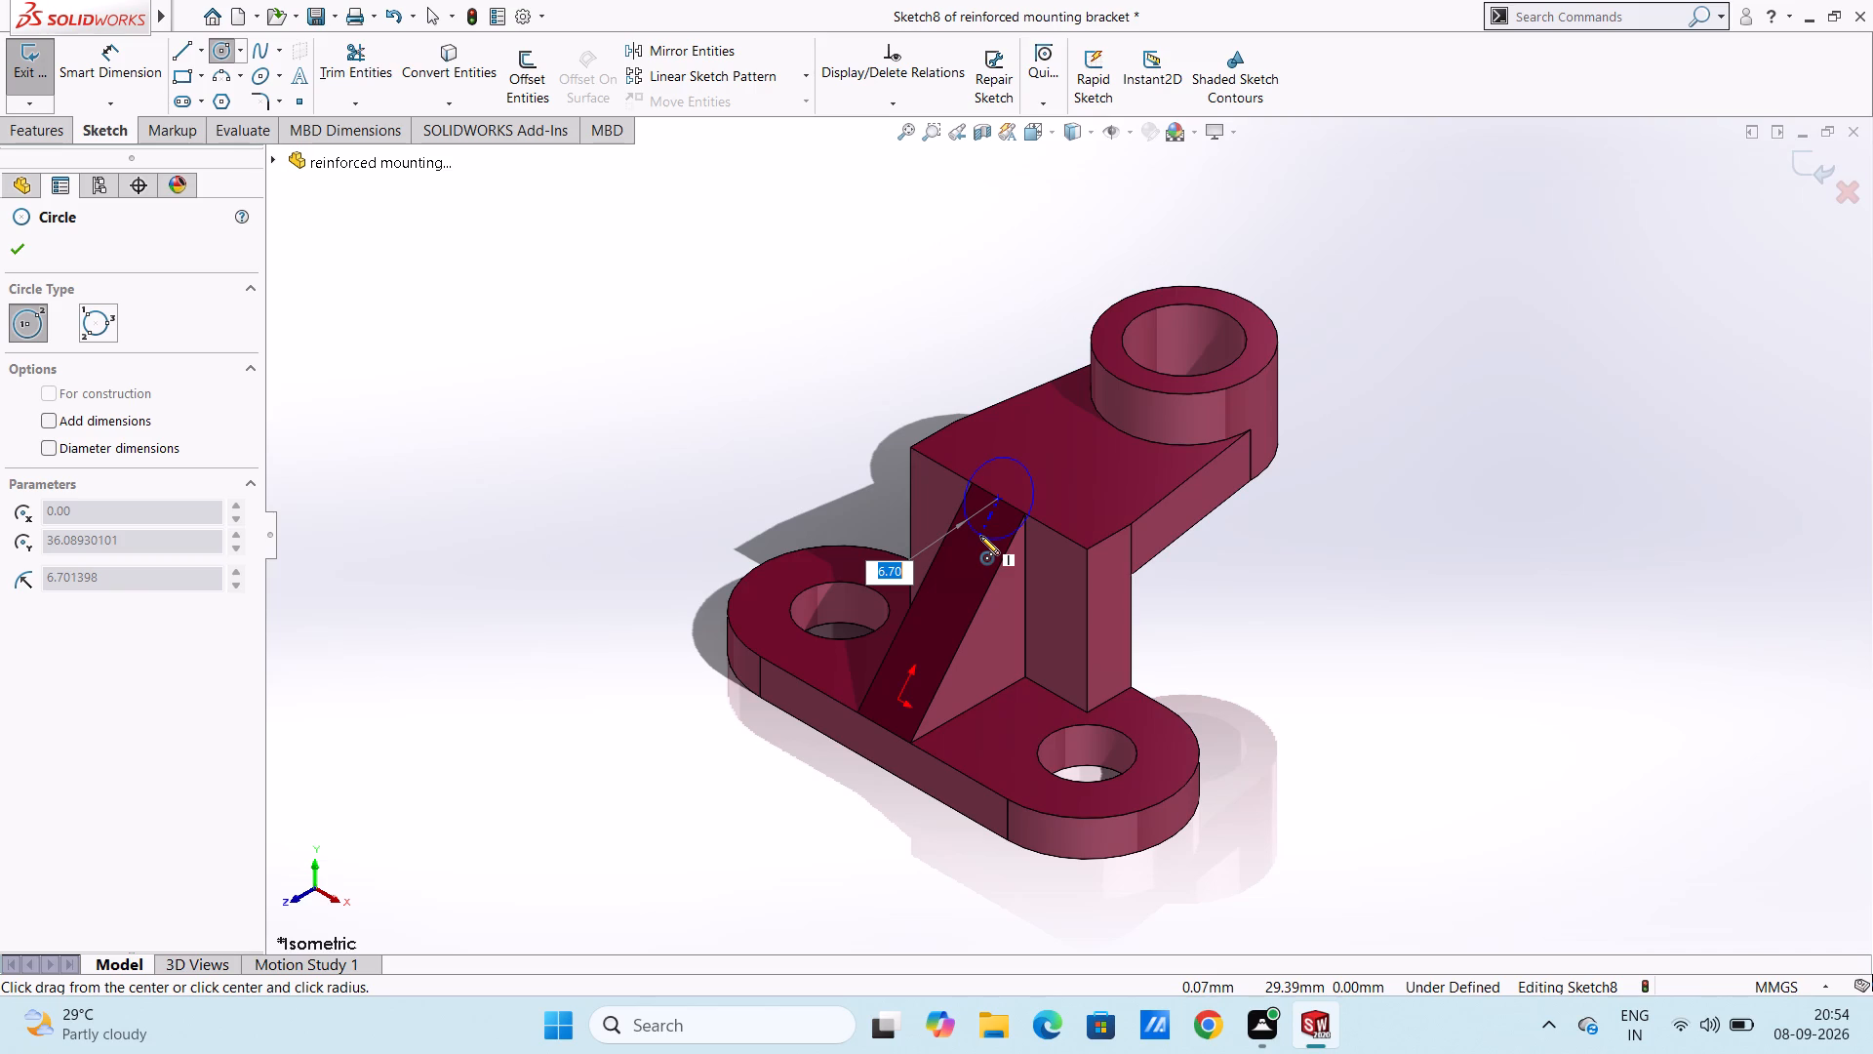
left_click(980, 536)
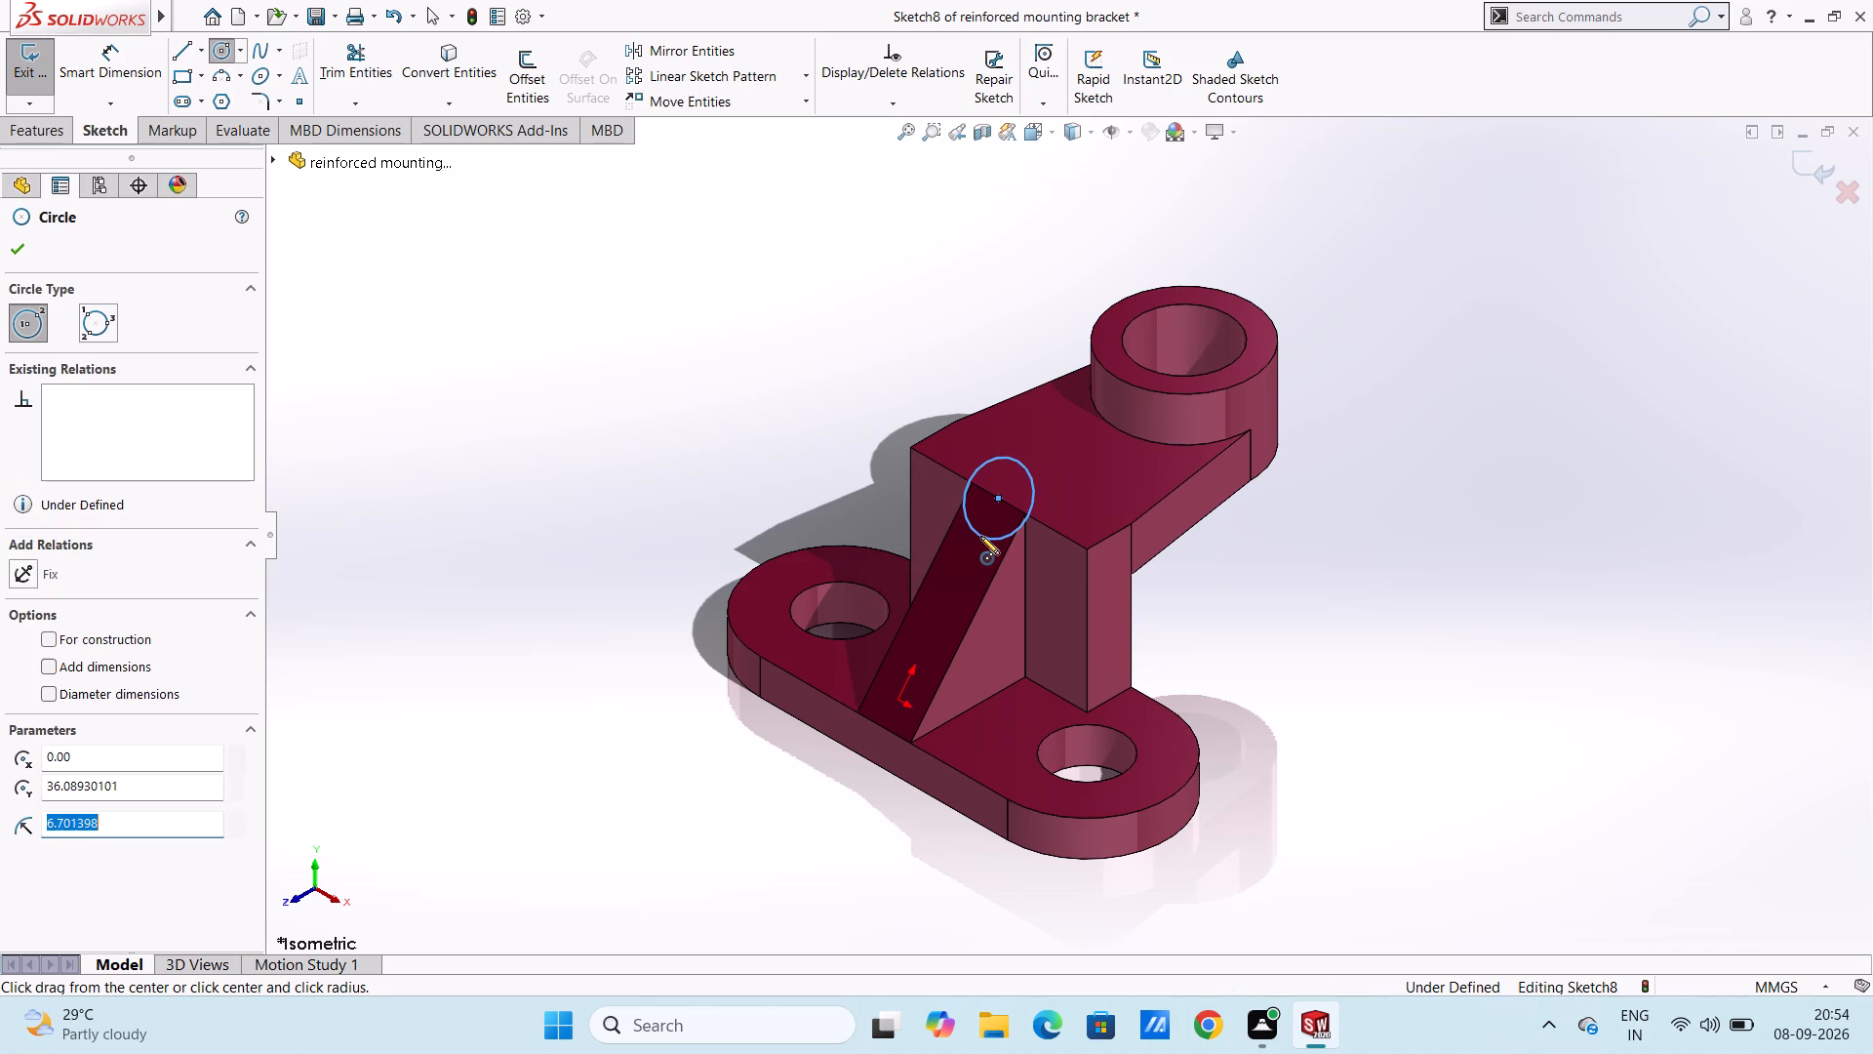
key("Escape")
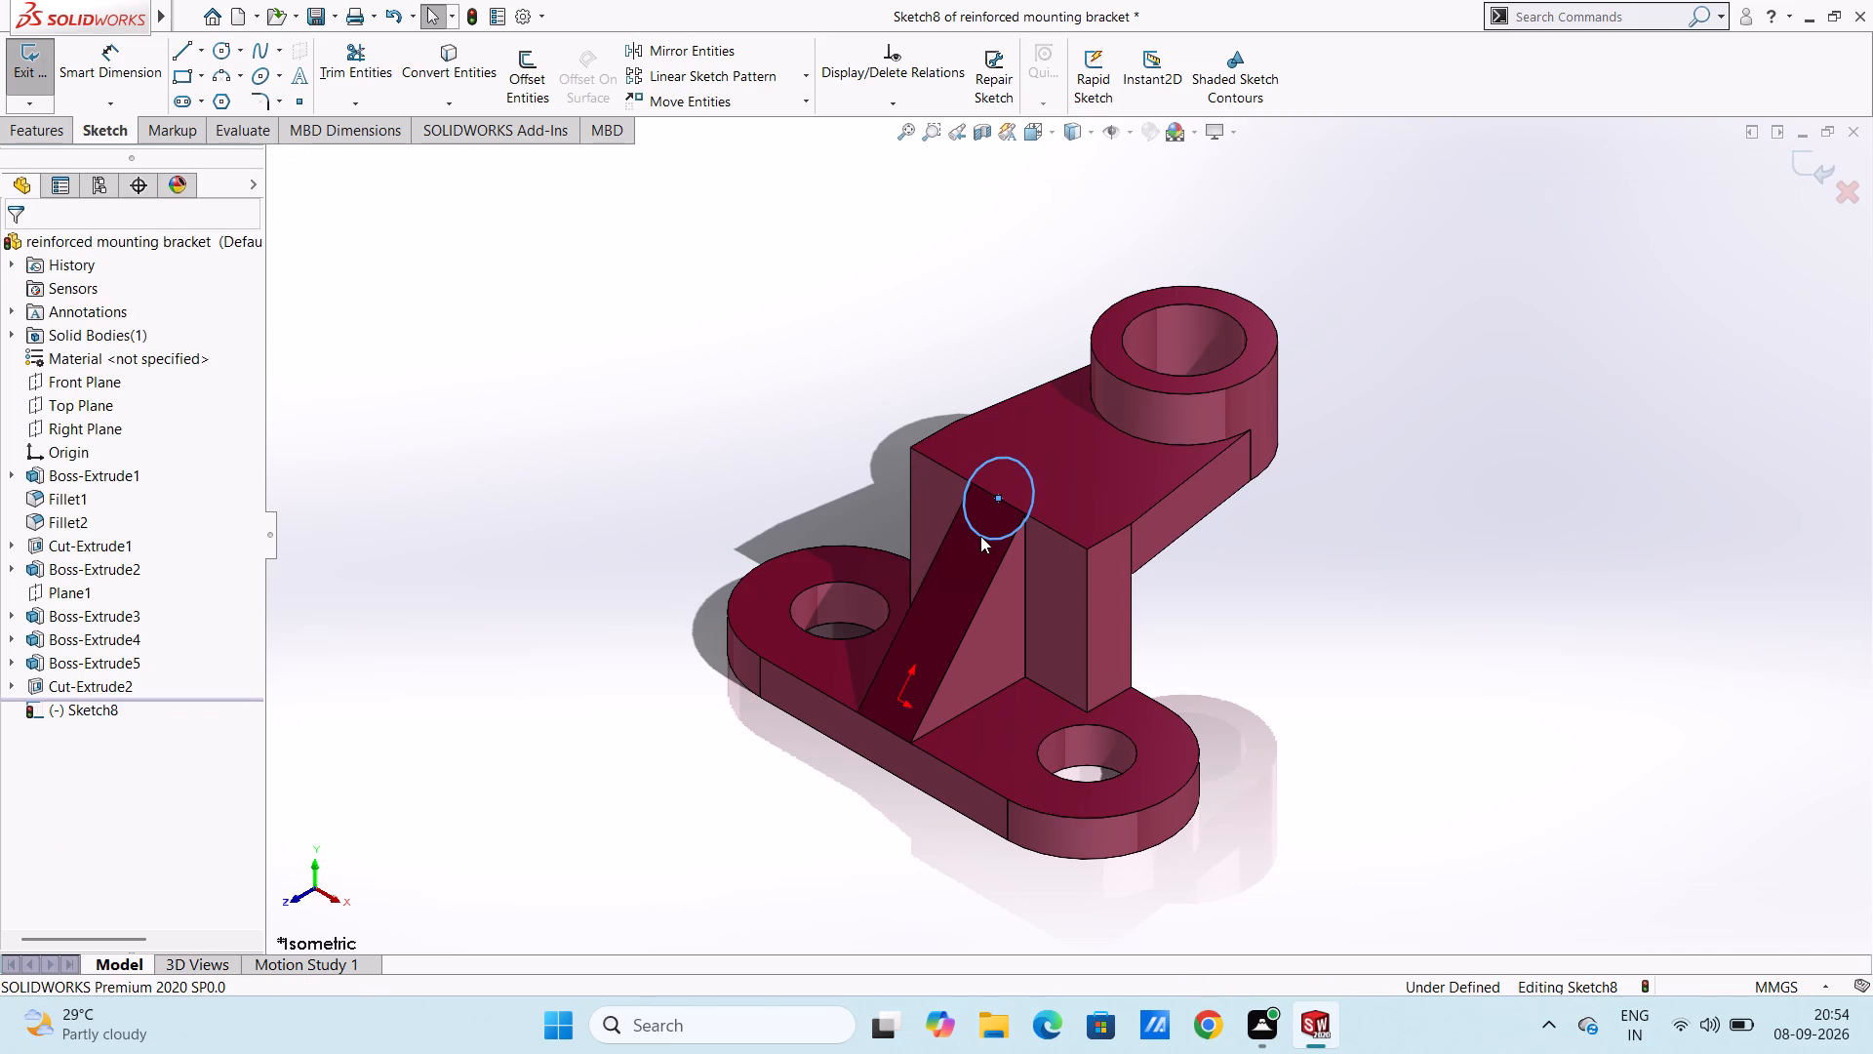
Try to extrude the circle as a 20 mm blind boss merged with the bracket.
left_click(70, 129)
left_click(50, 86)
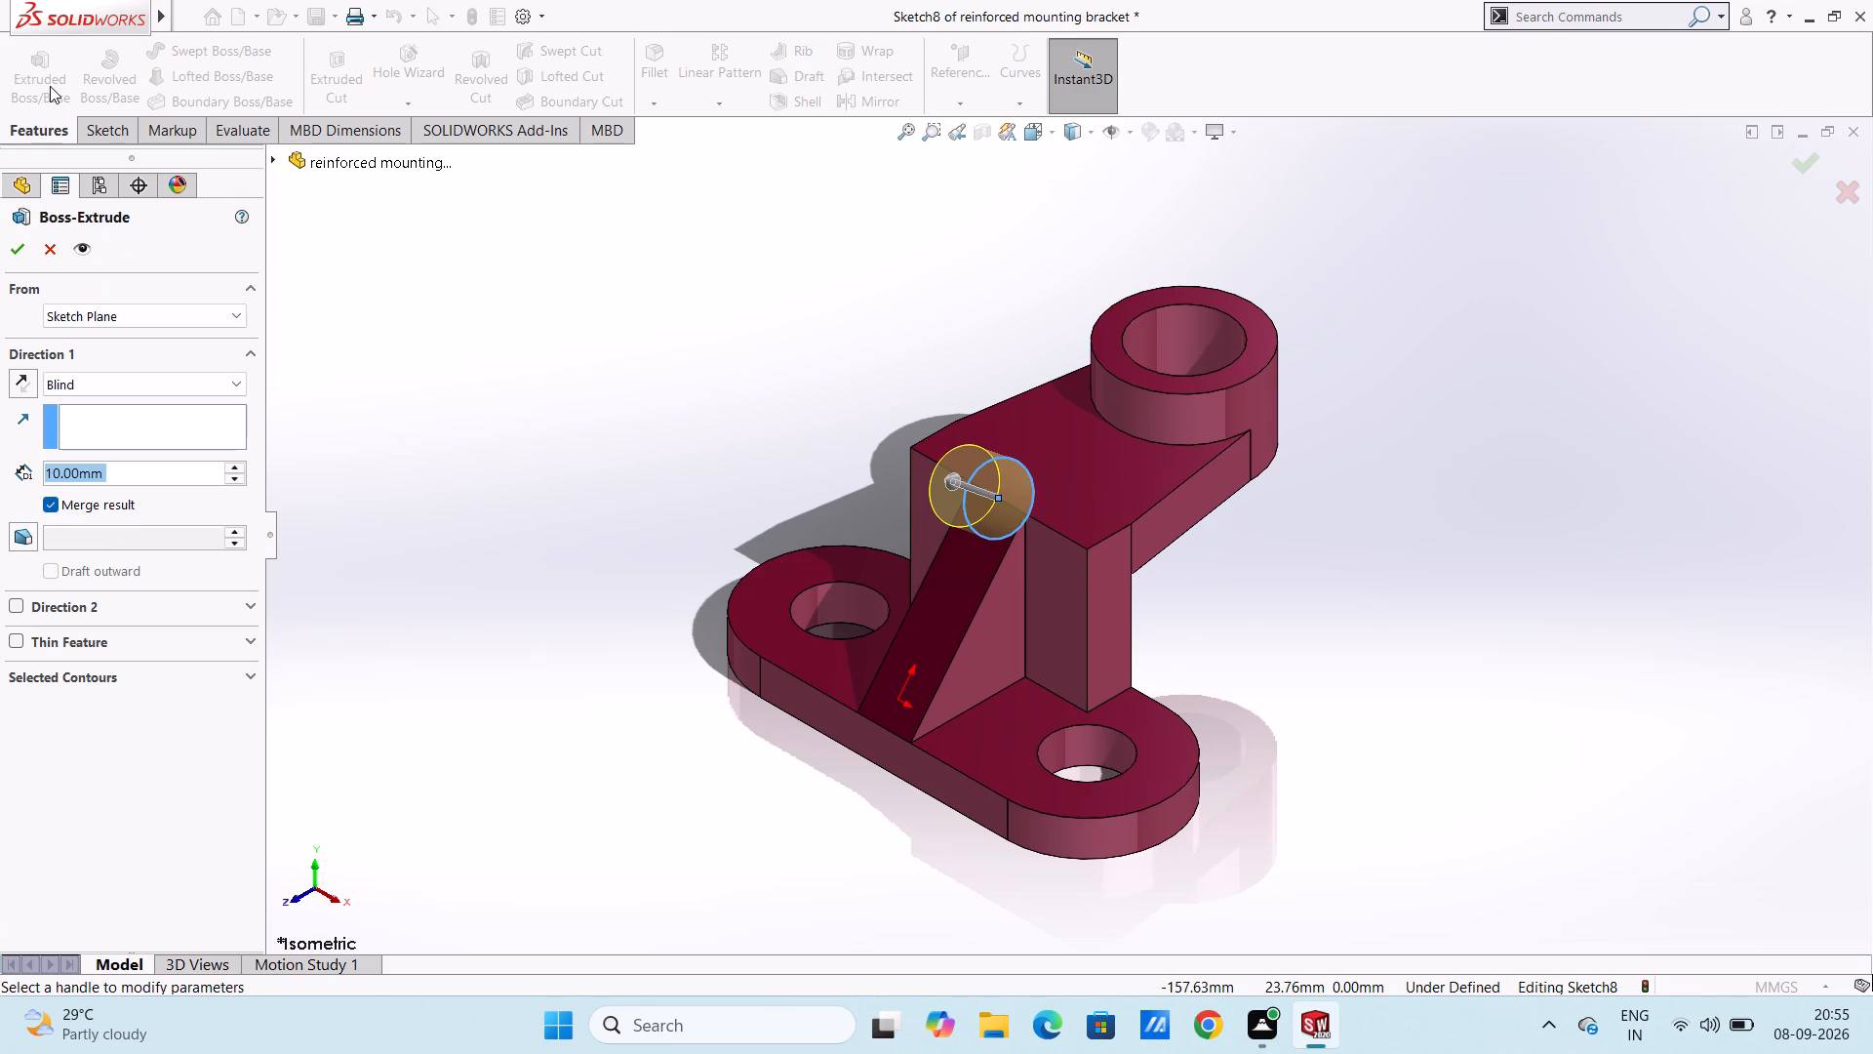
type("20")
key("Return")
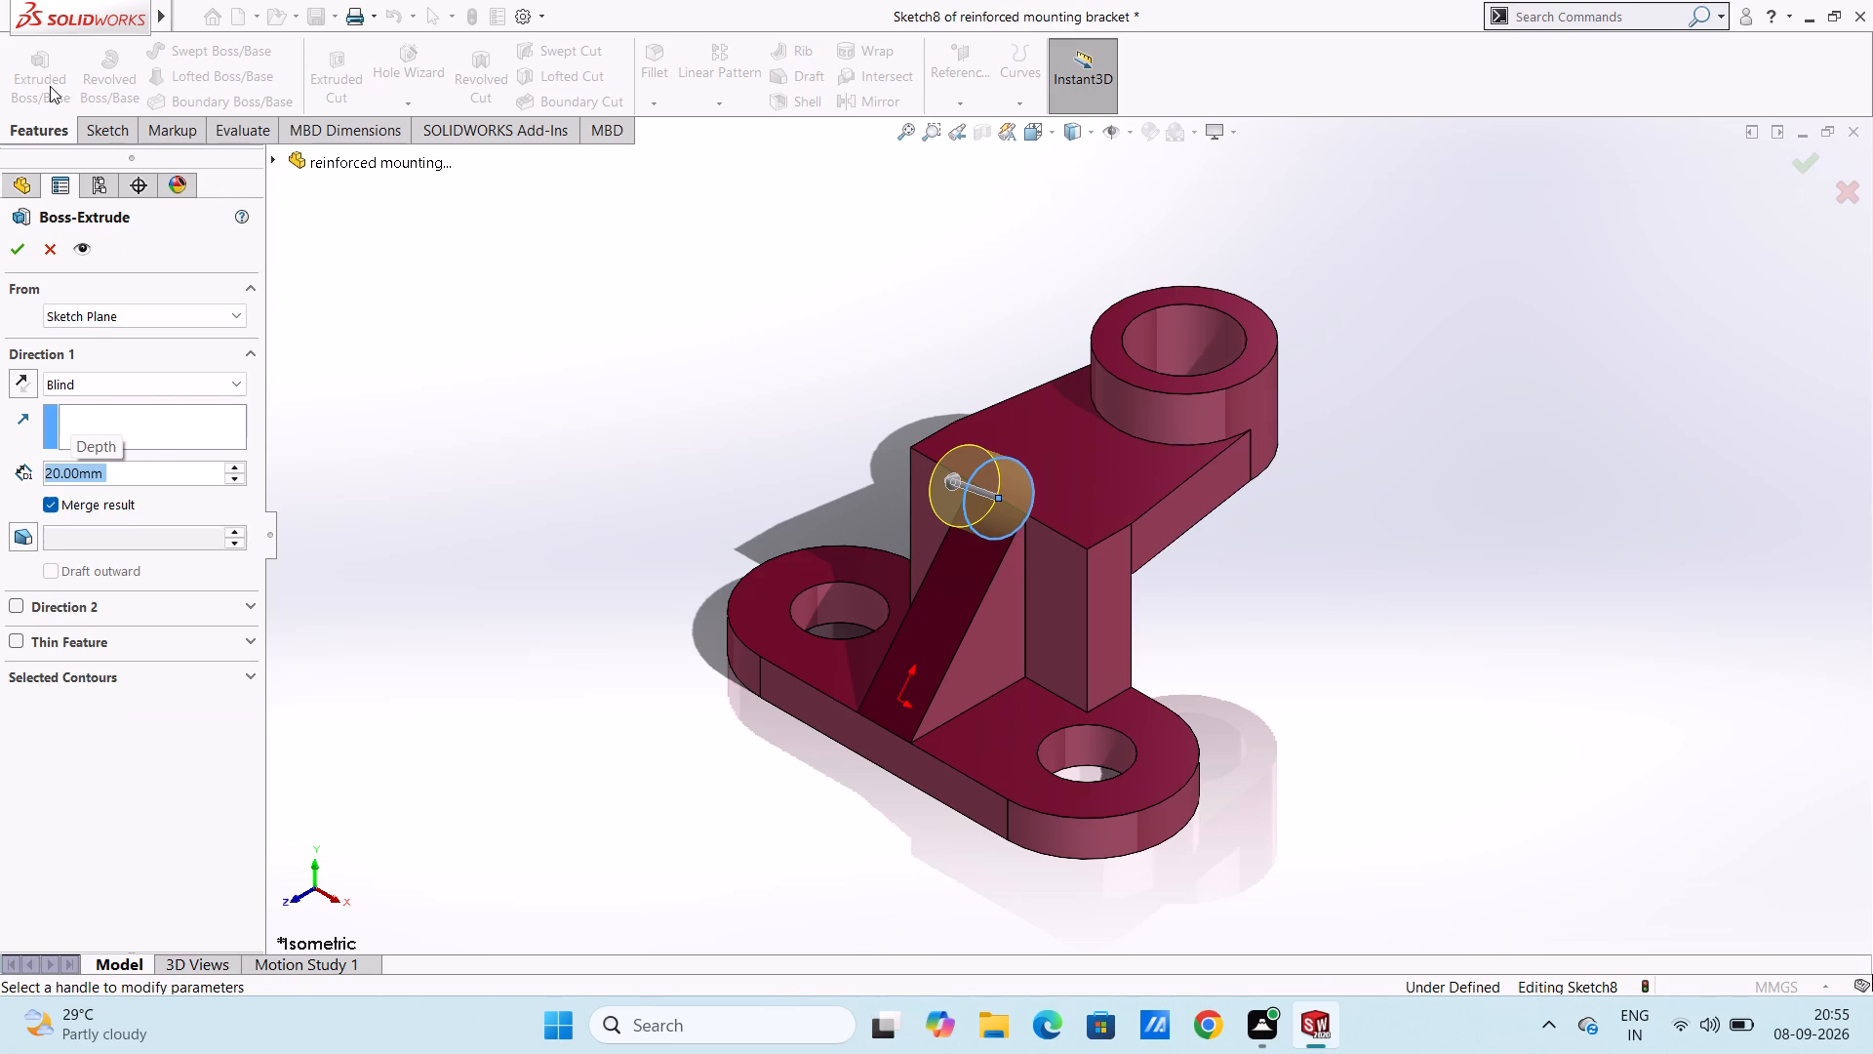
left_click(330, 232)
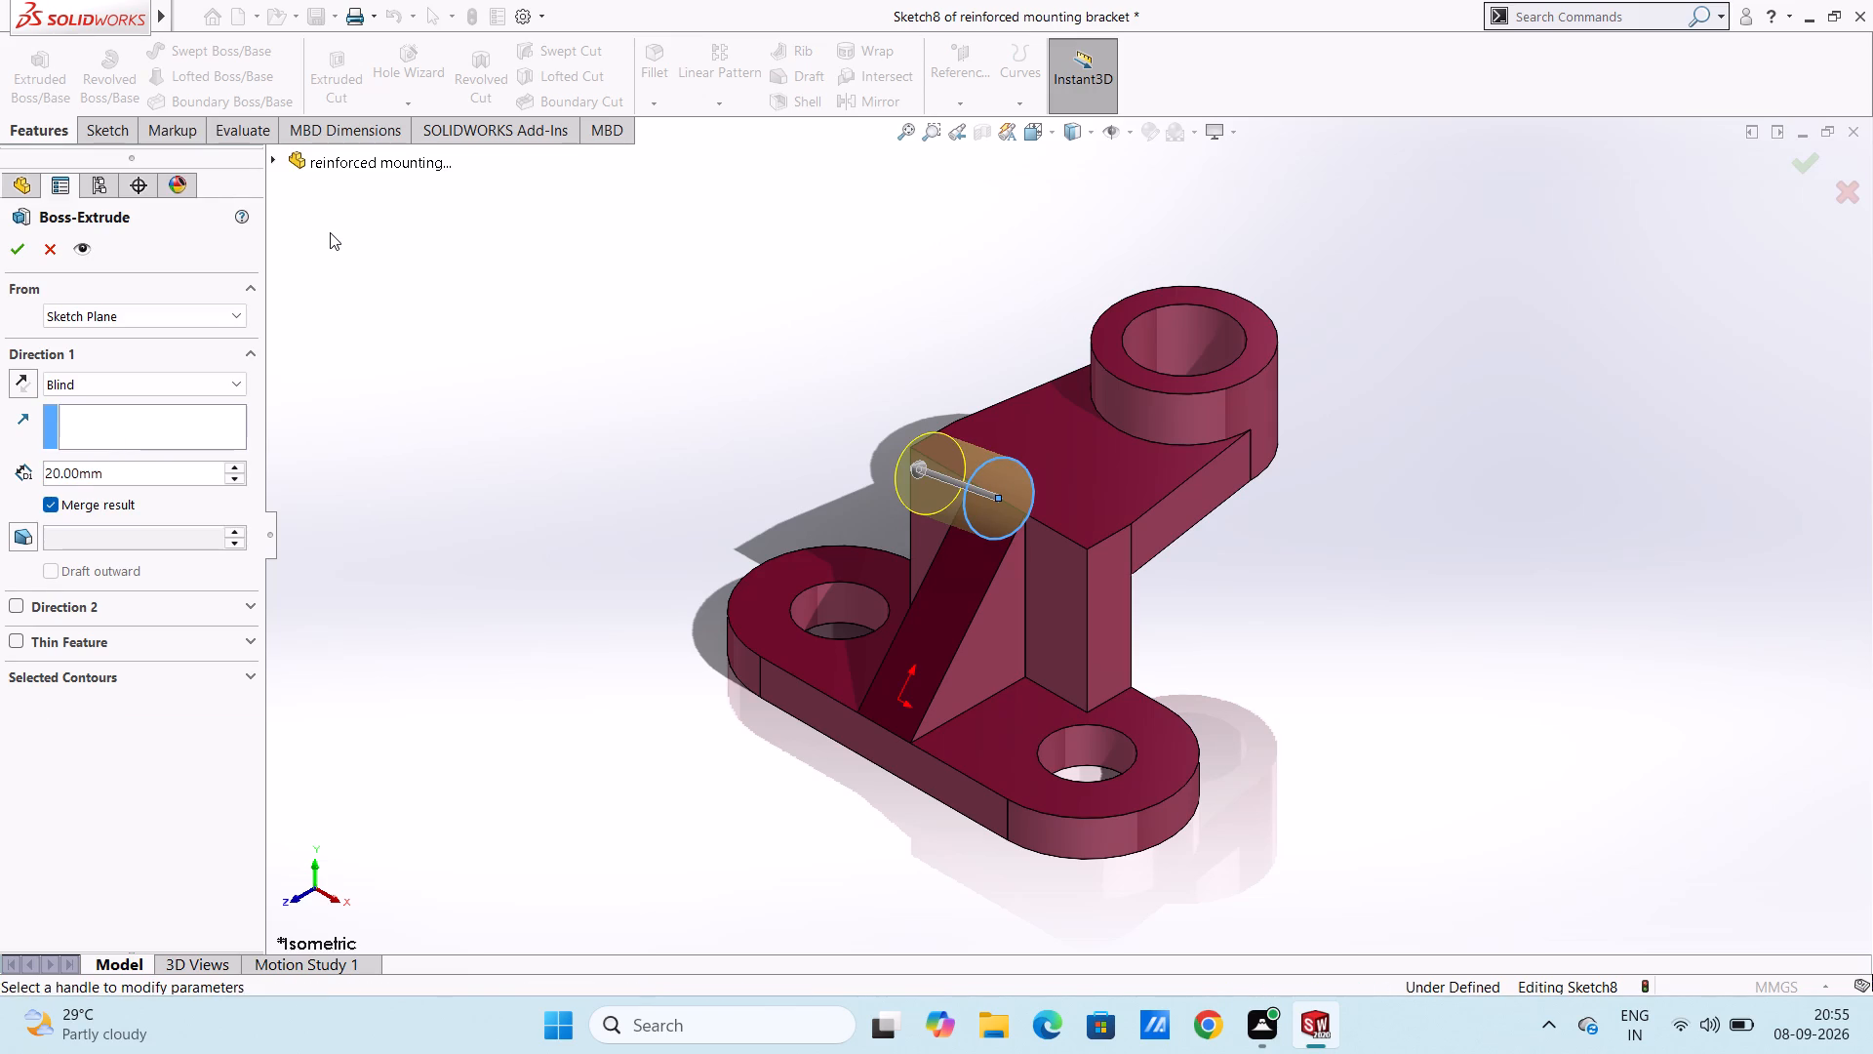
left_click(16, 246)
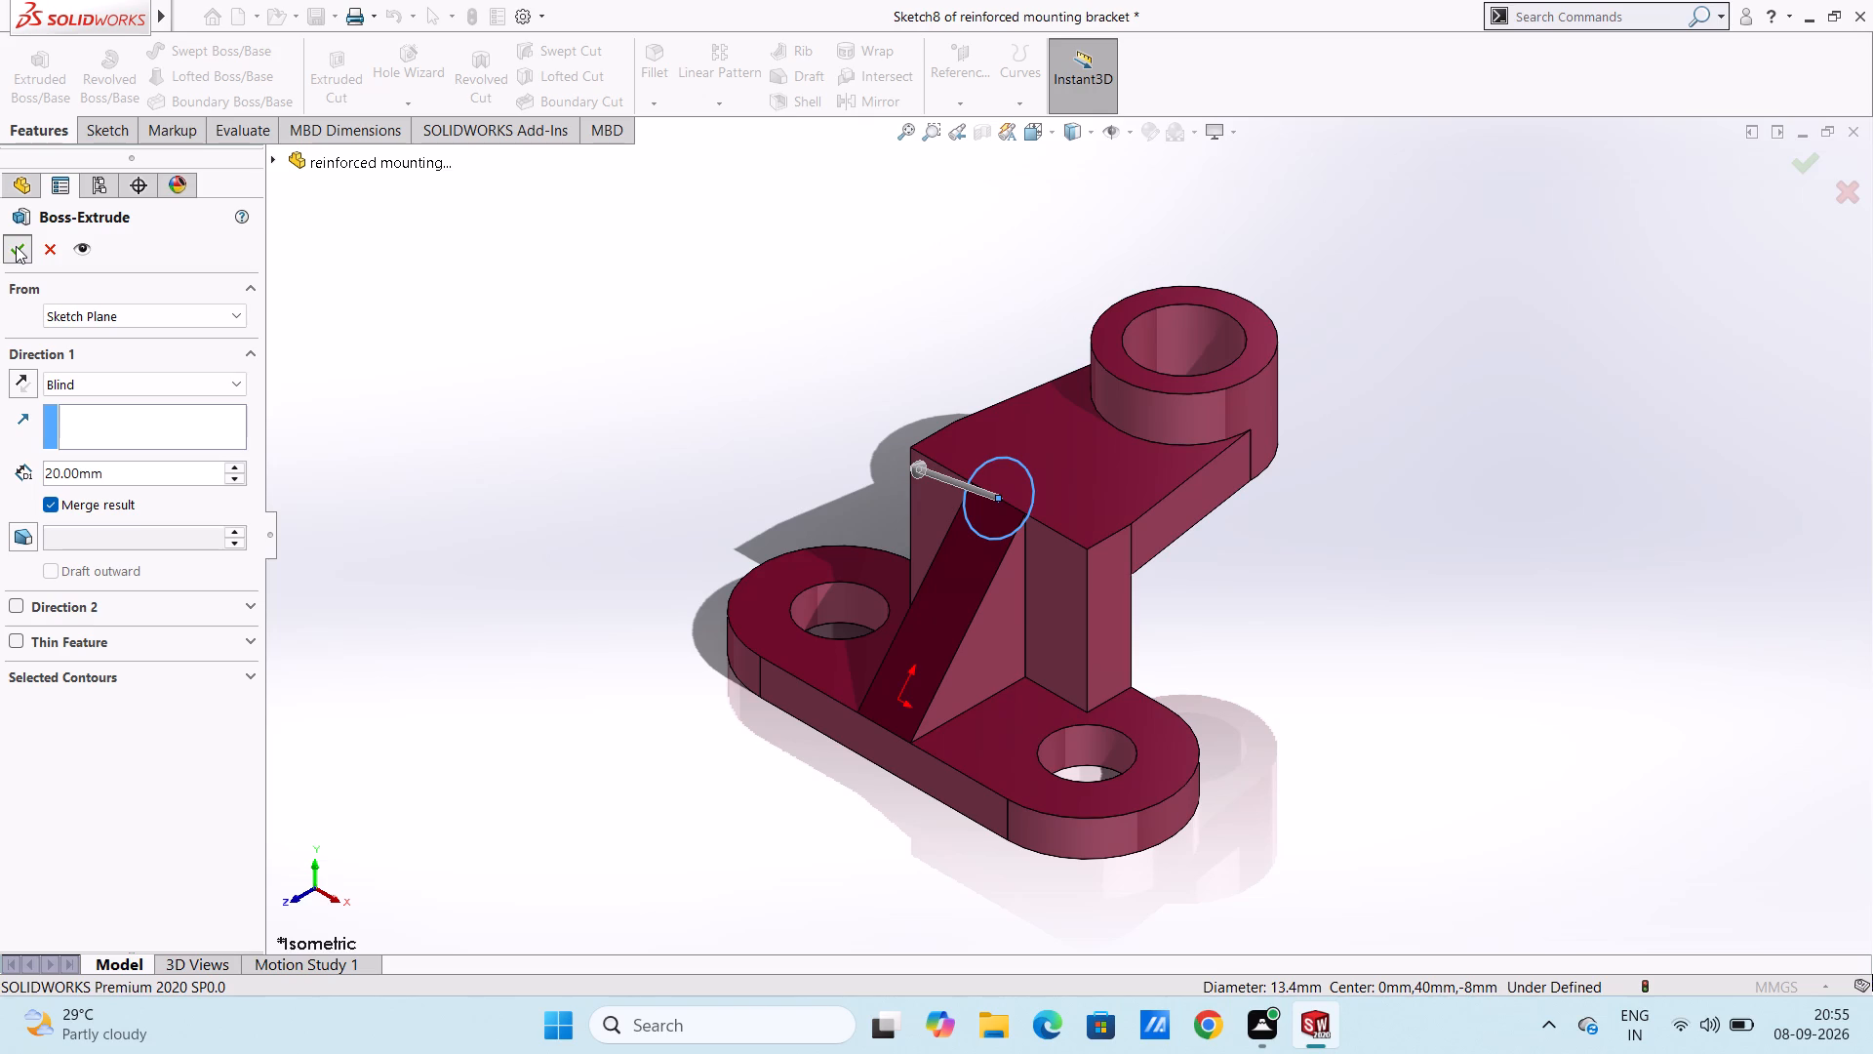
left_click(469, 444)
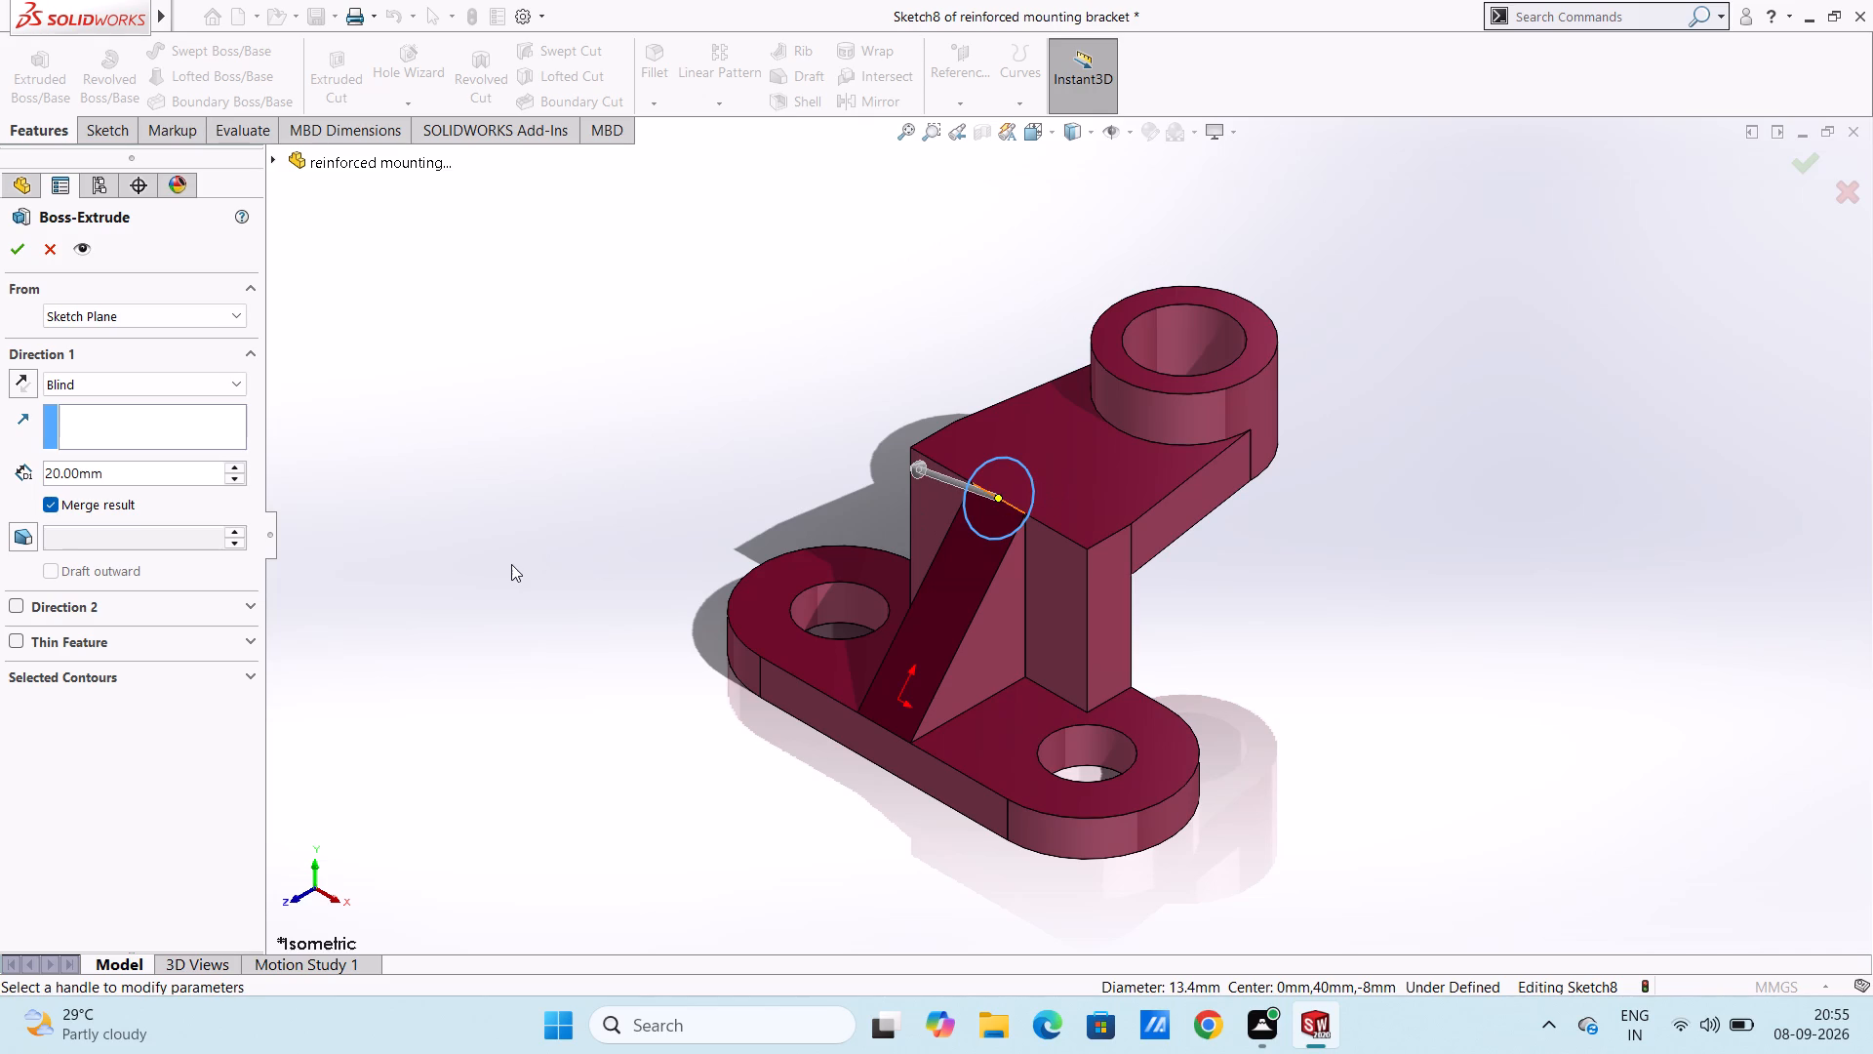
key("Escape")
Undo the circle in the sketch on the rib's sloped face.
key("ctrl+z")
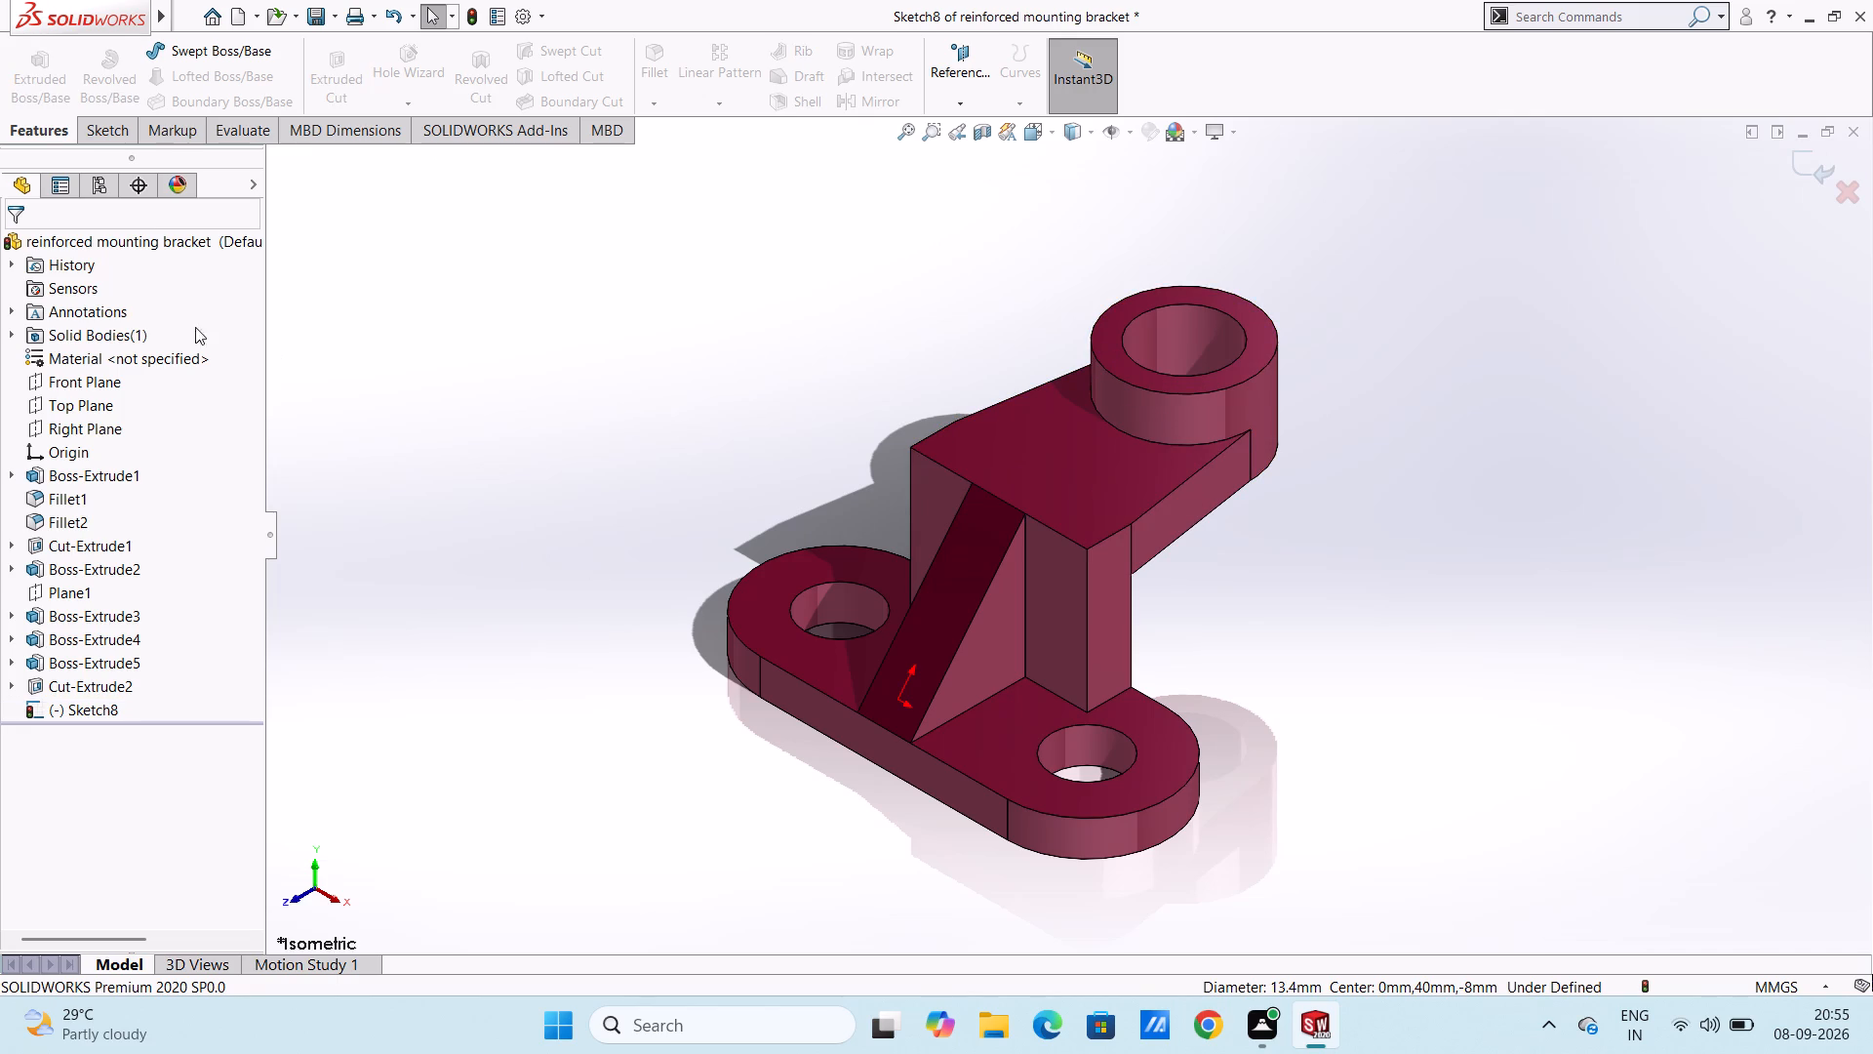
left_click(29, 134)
Sketch a six-sided inscribed-circle polygon, about 6.8 mm in circle diameter, on the upper half of the rib's sloped face.
left_click(86, 135)
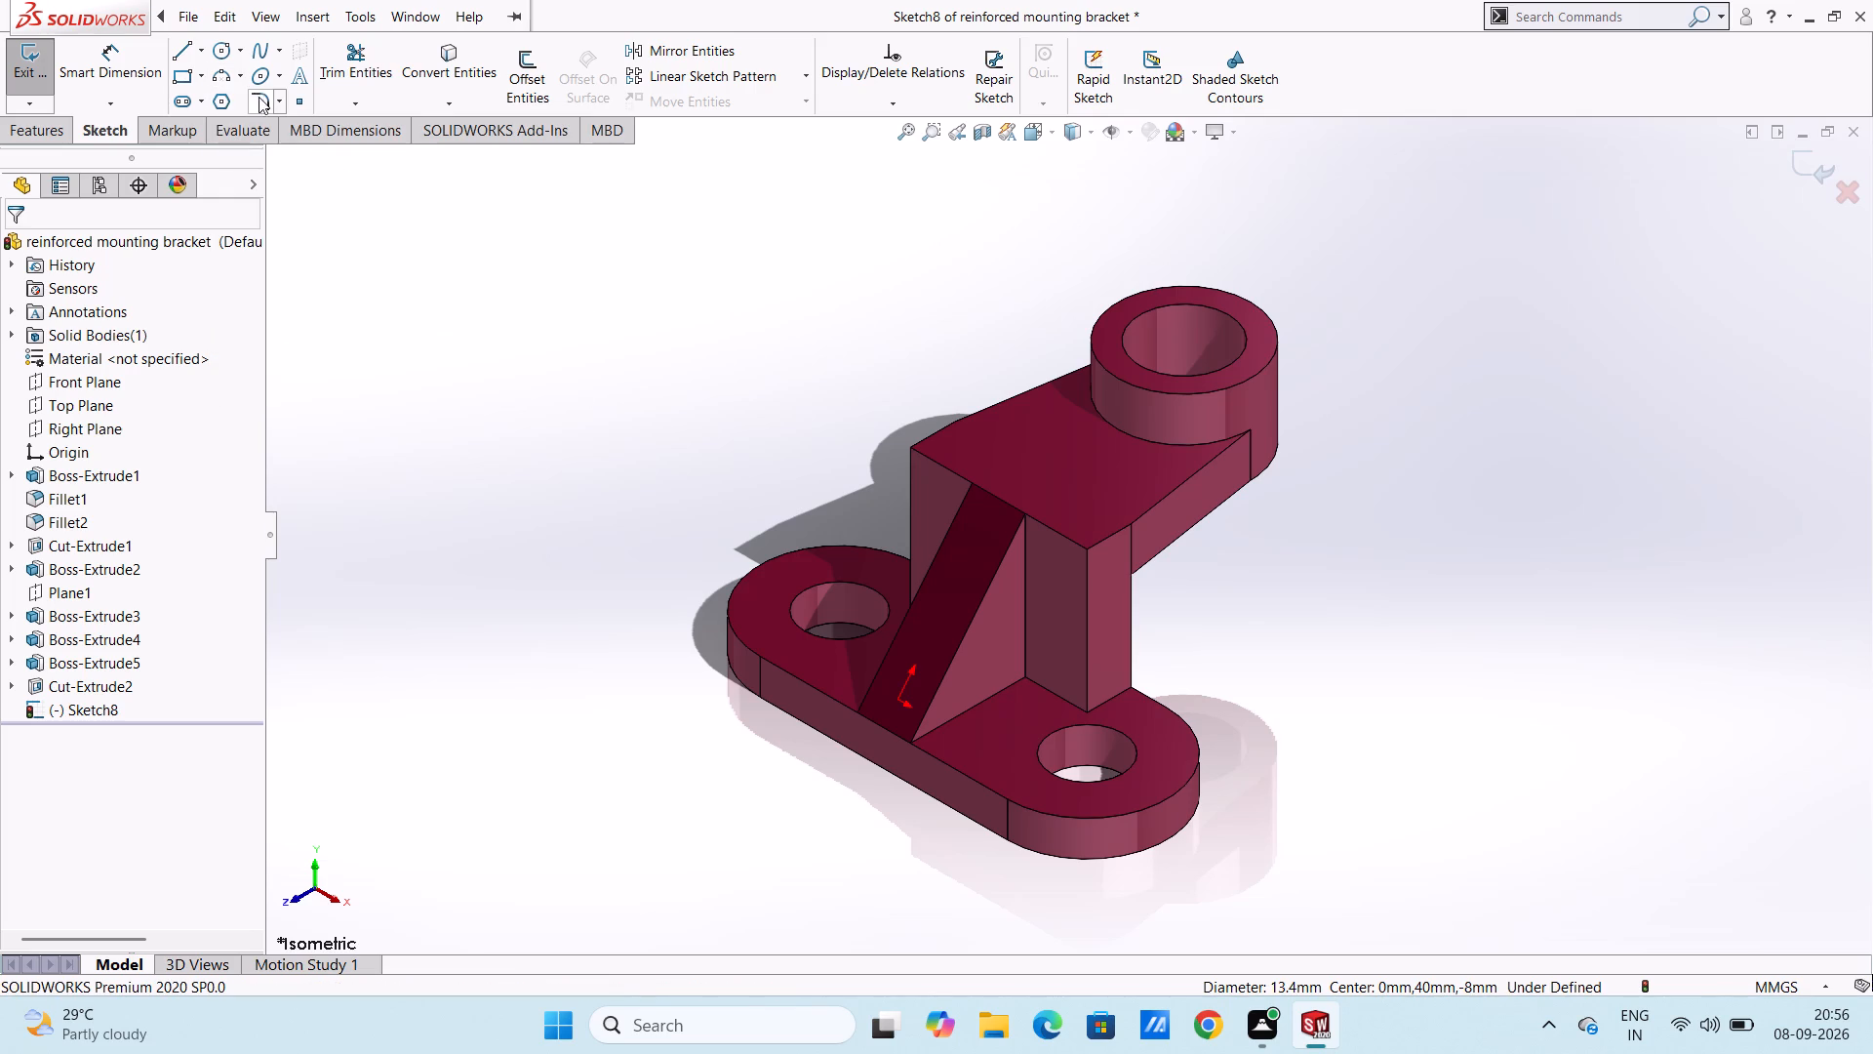
left_click(218, 101)
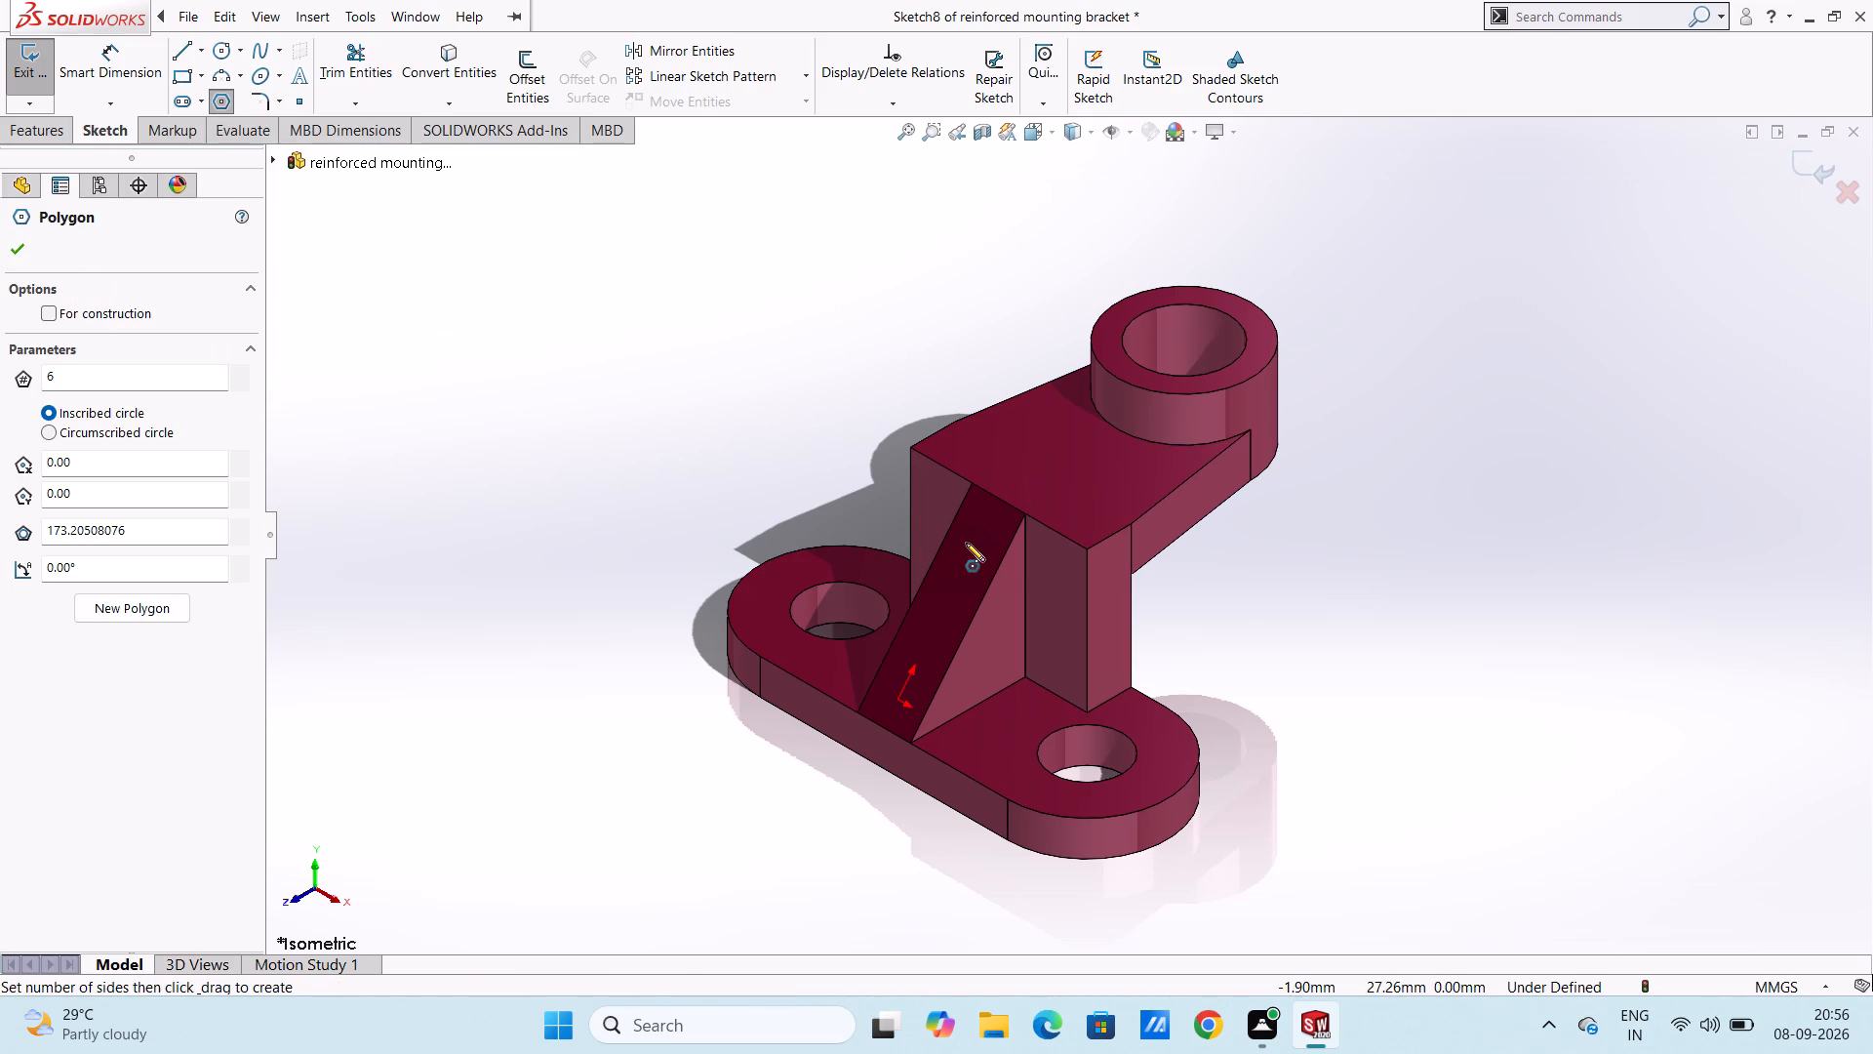
left_click(960, 575)
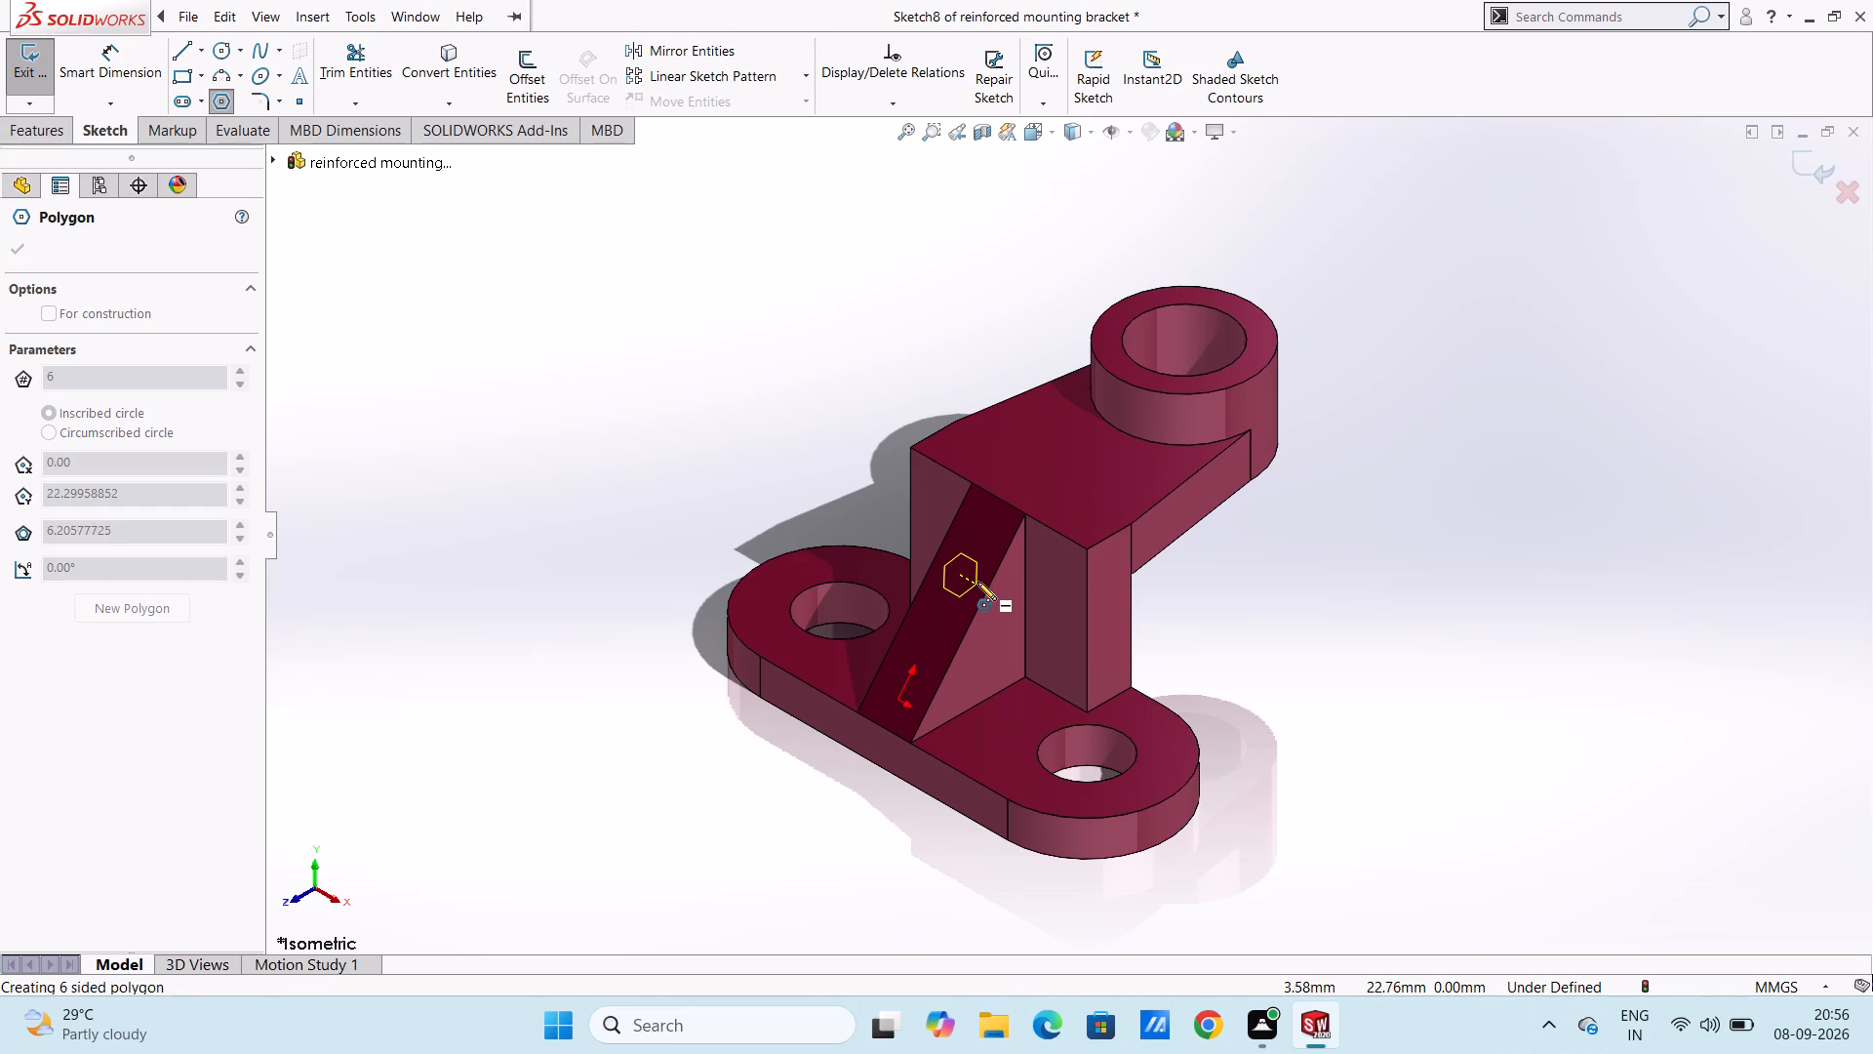
left_click(978, 584)
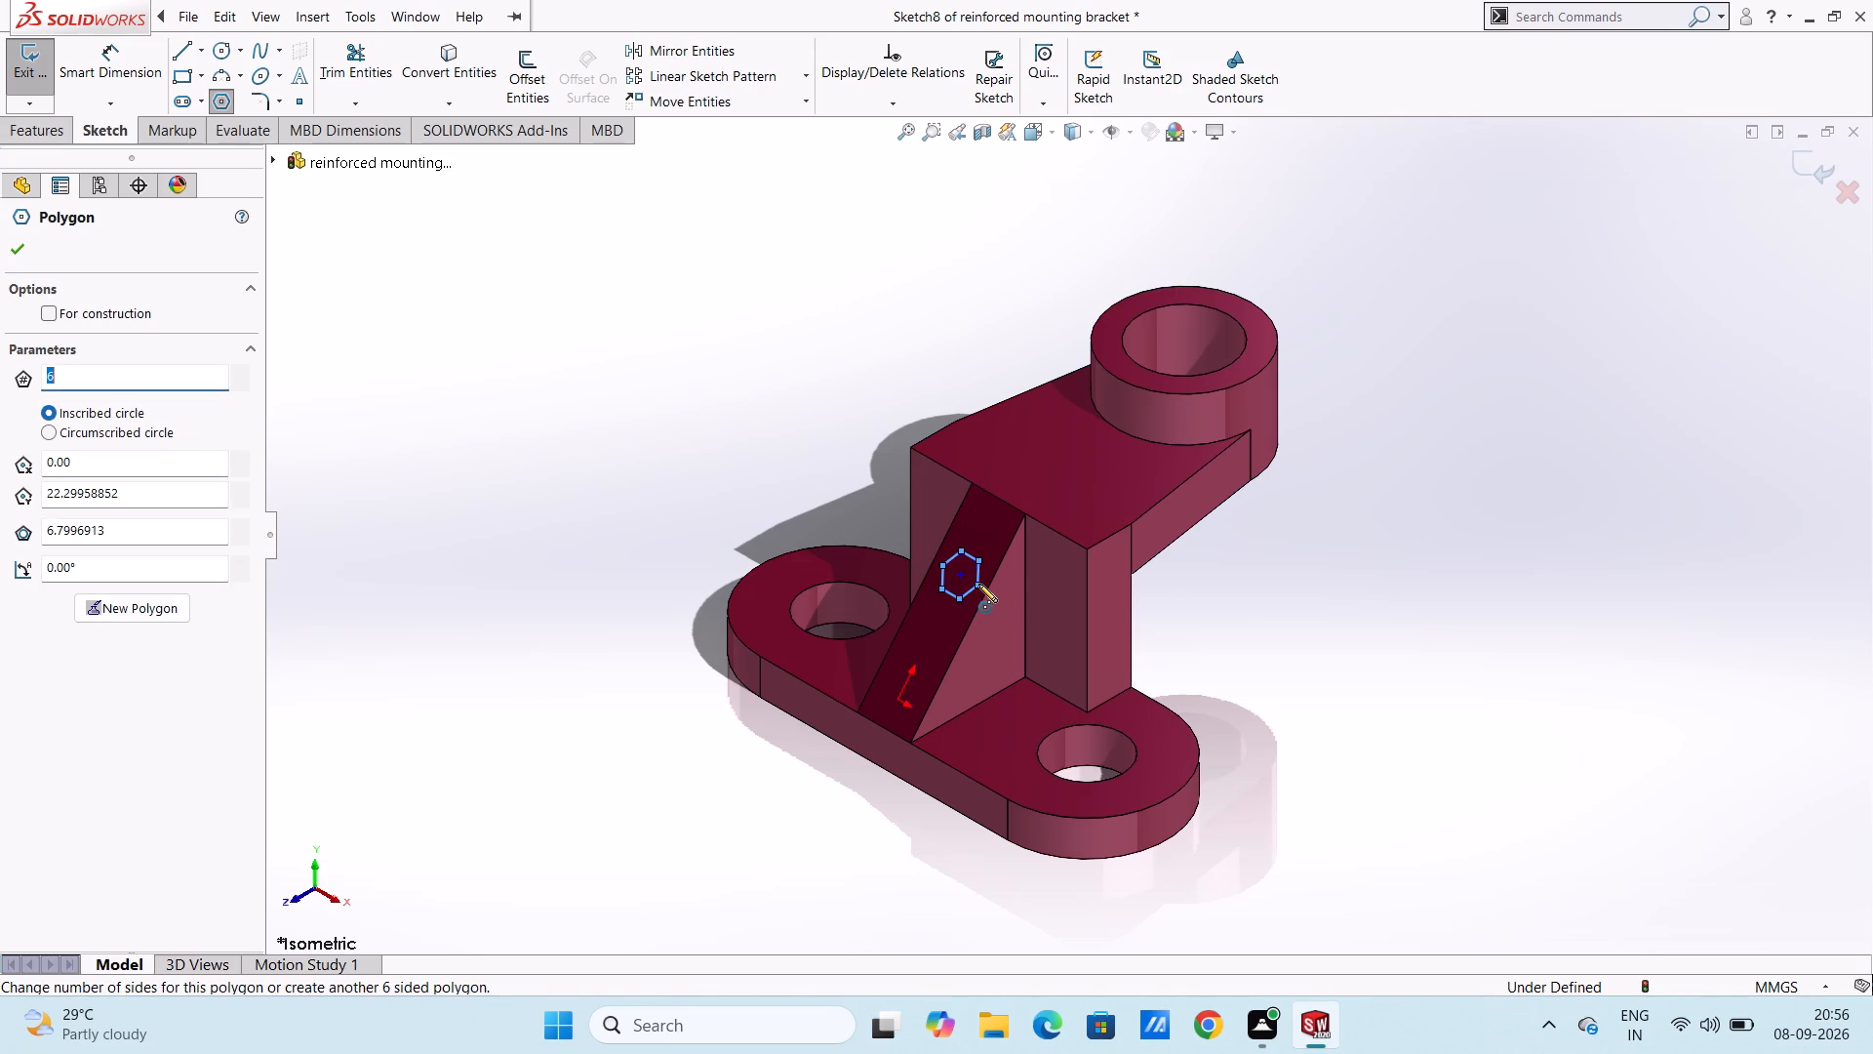
key("Escape")
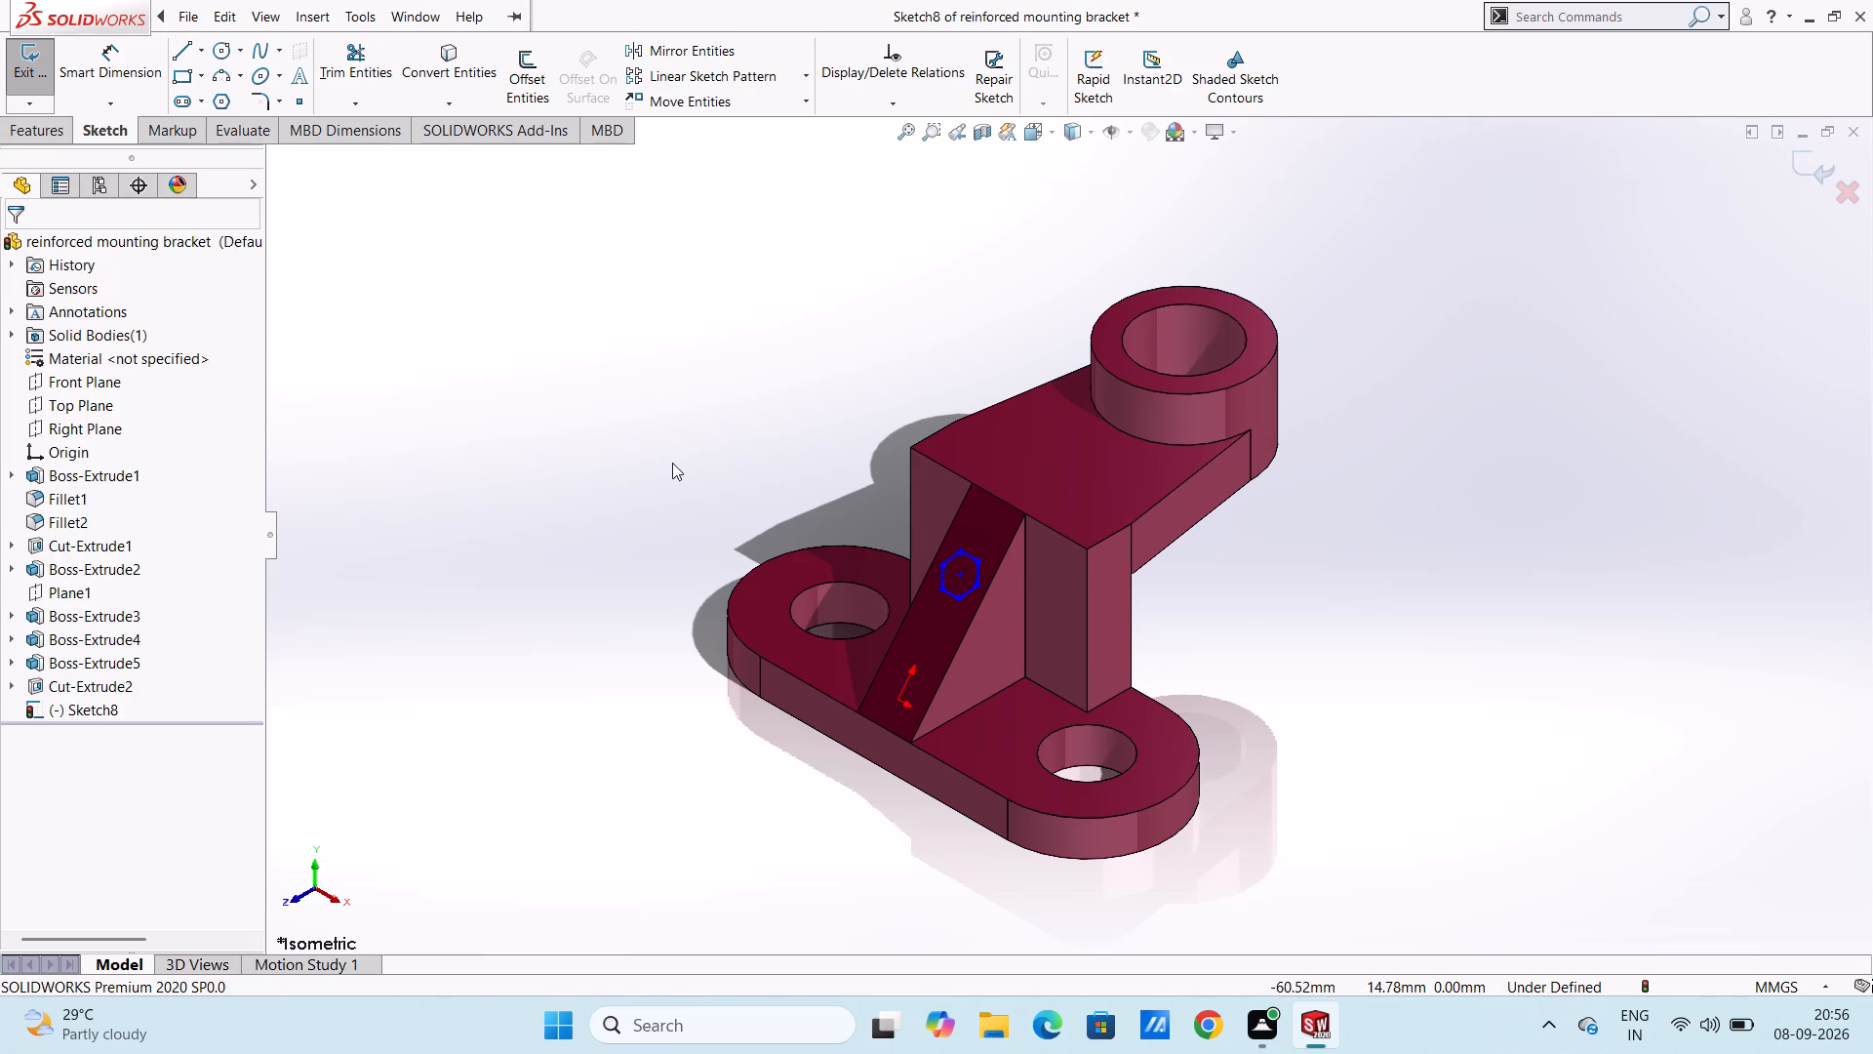
left_click(672, 463)
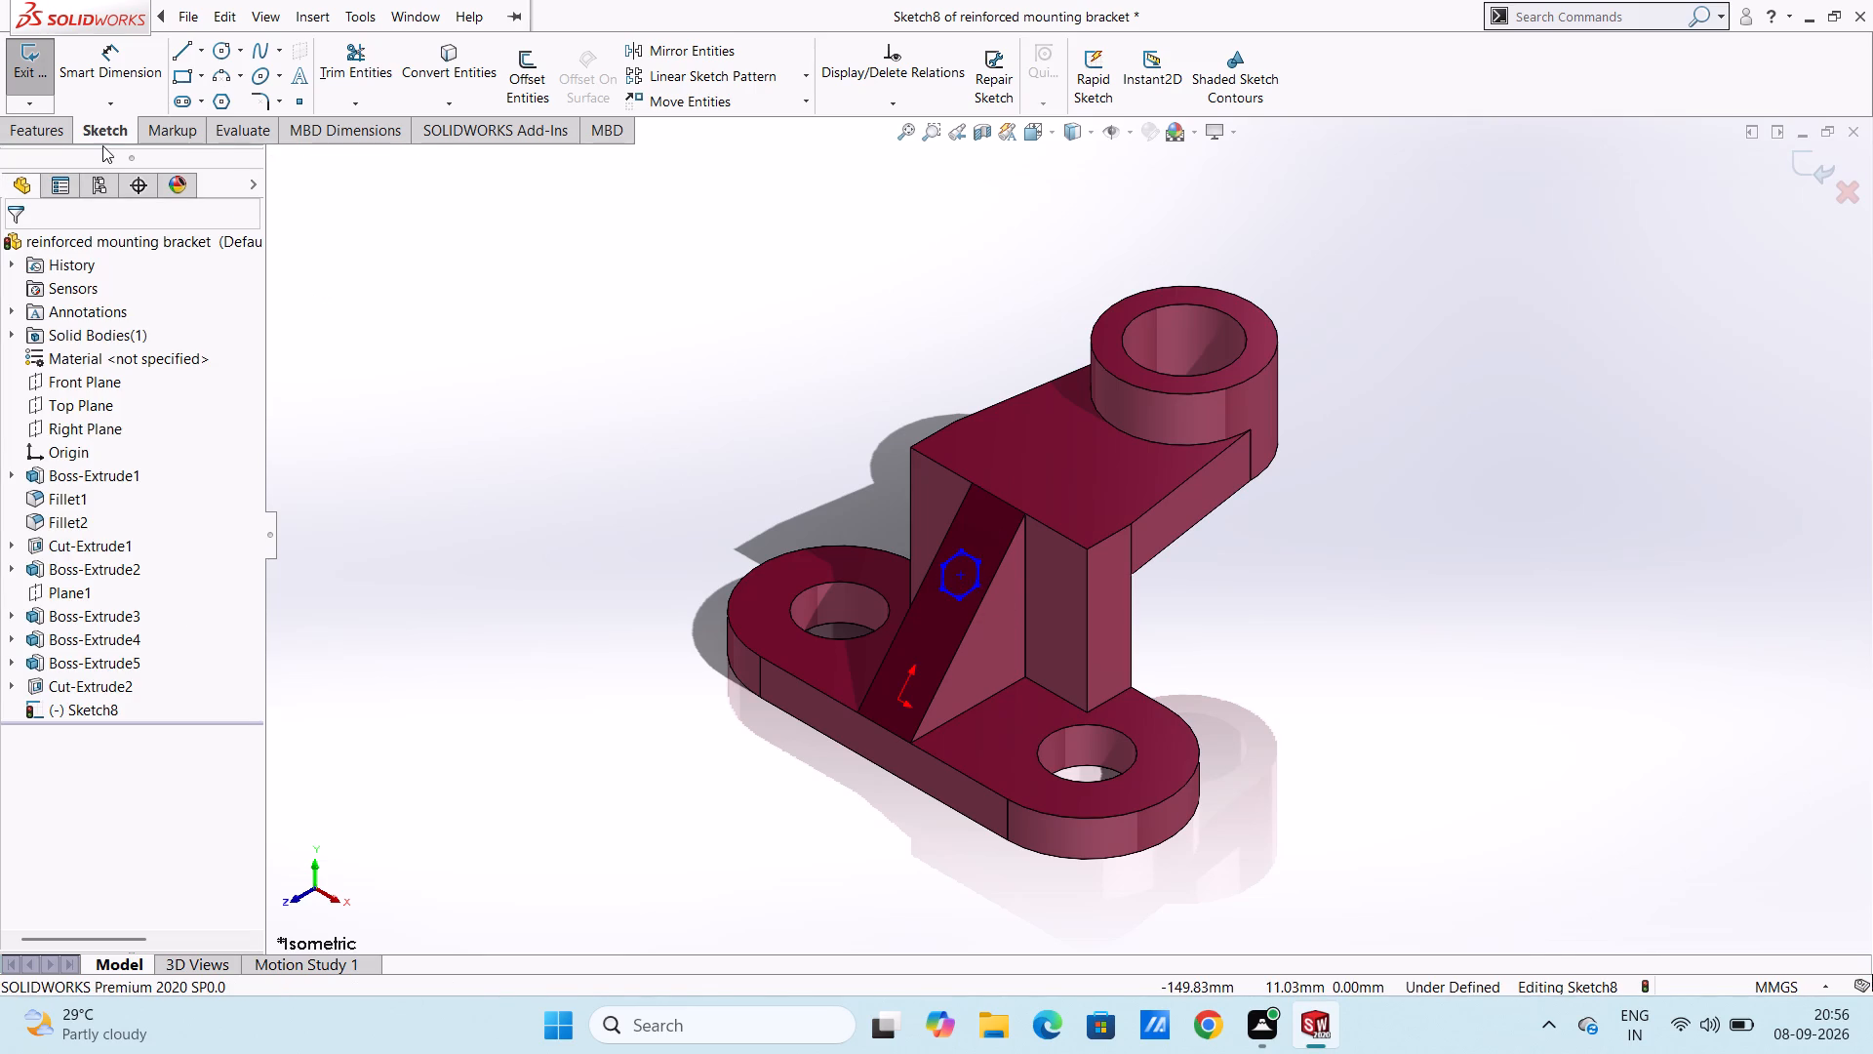
Extrude the hexagon outward from the rib's sloped face as a 10 mm blind boss merged with the bracket.
left_click(61, 136)
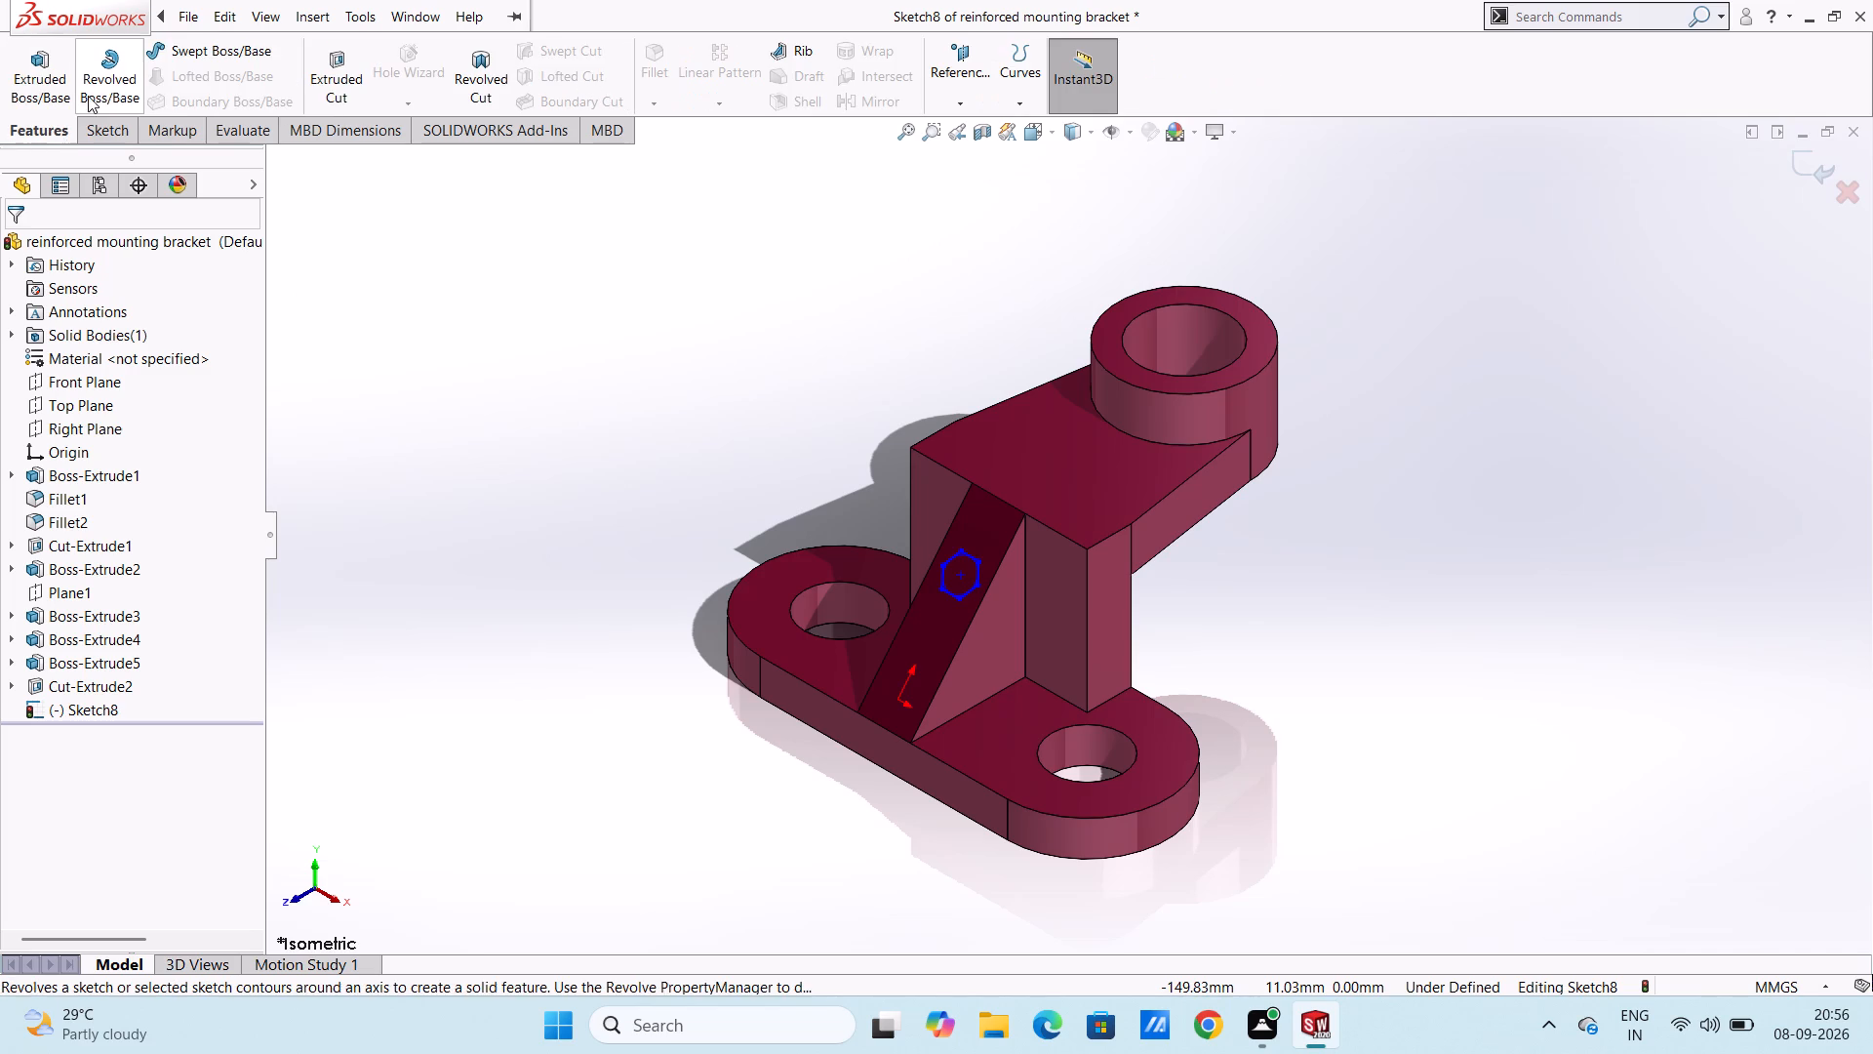
left_click(17, 80)
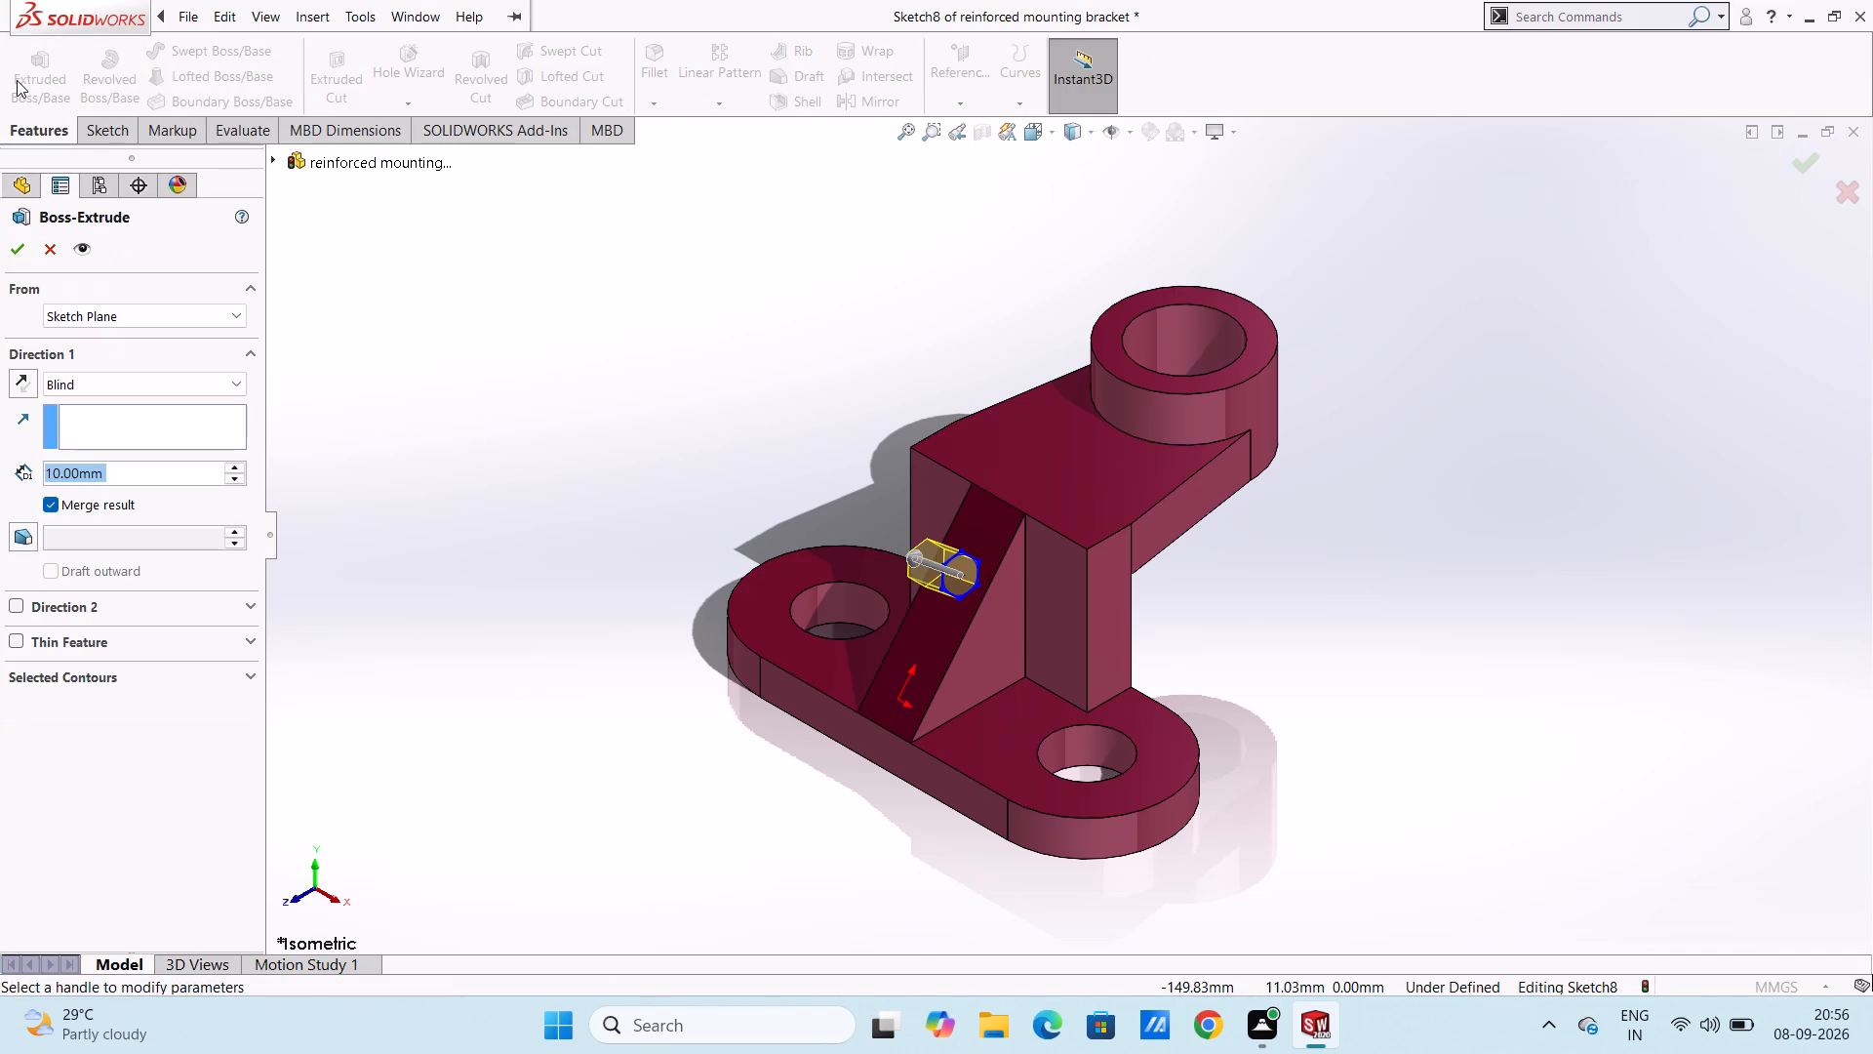
left_click(14, 254)
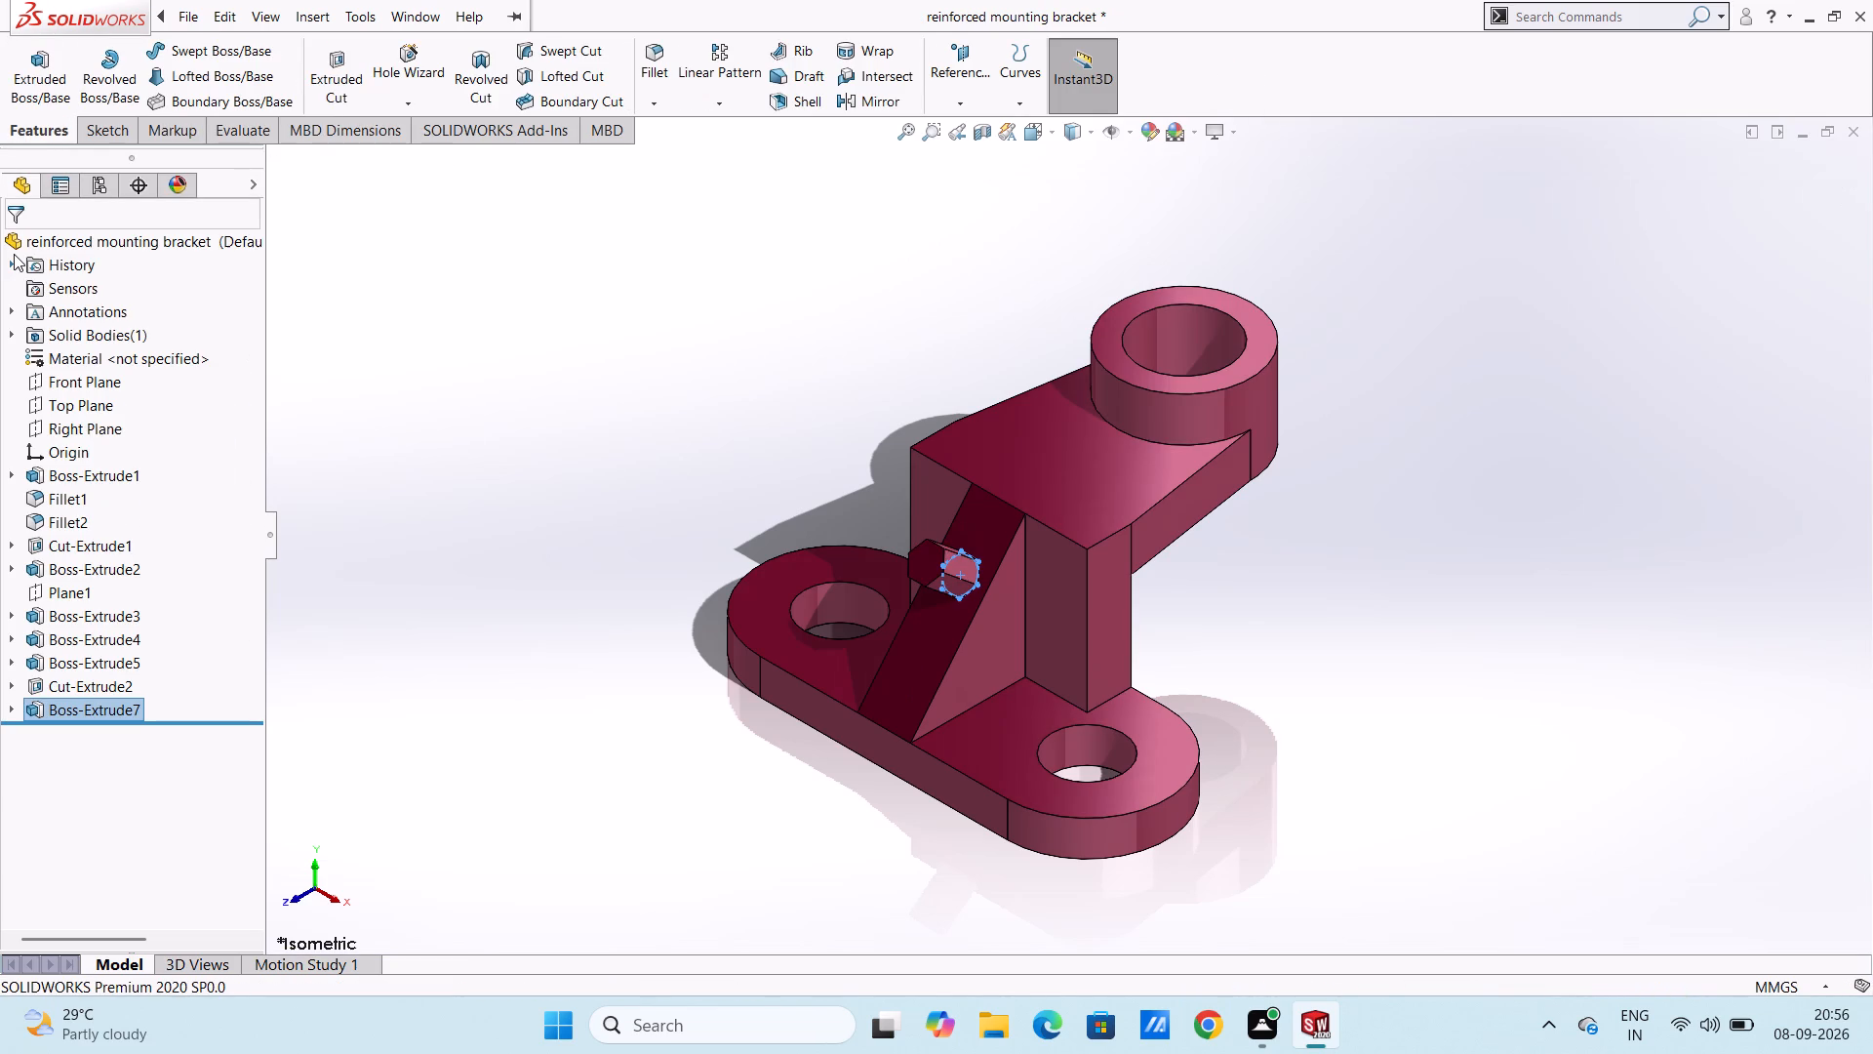
left_click(386, 285)
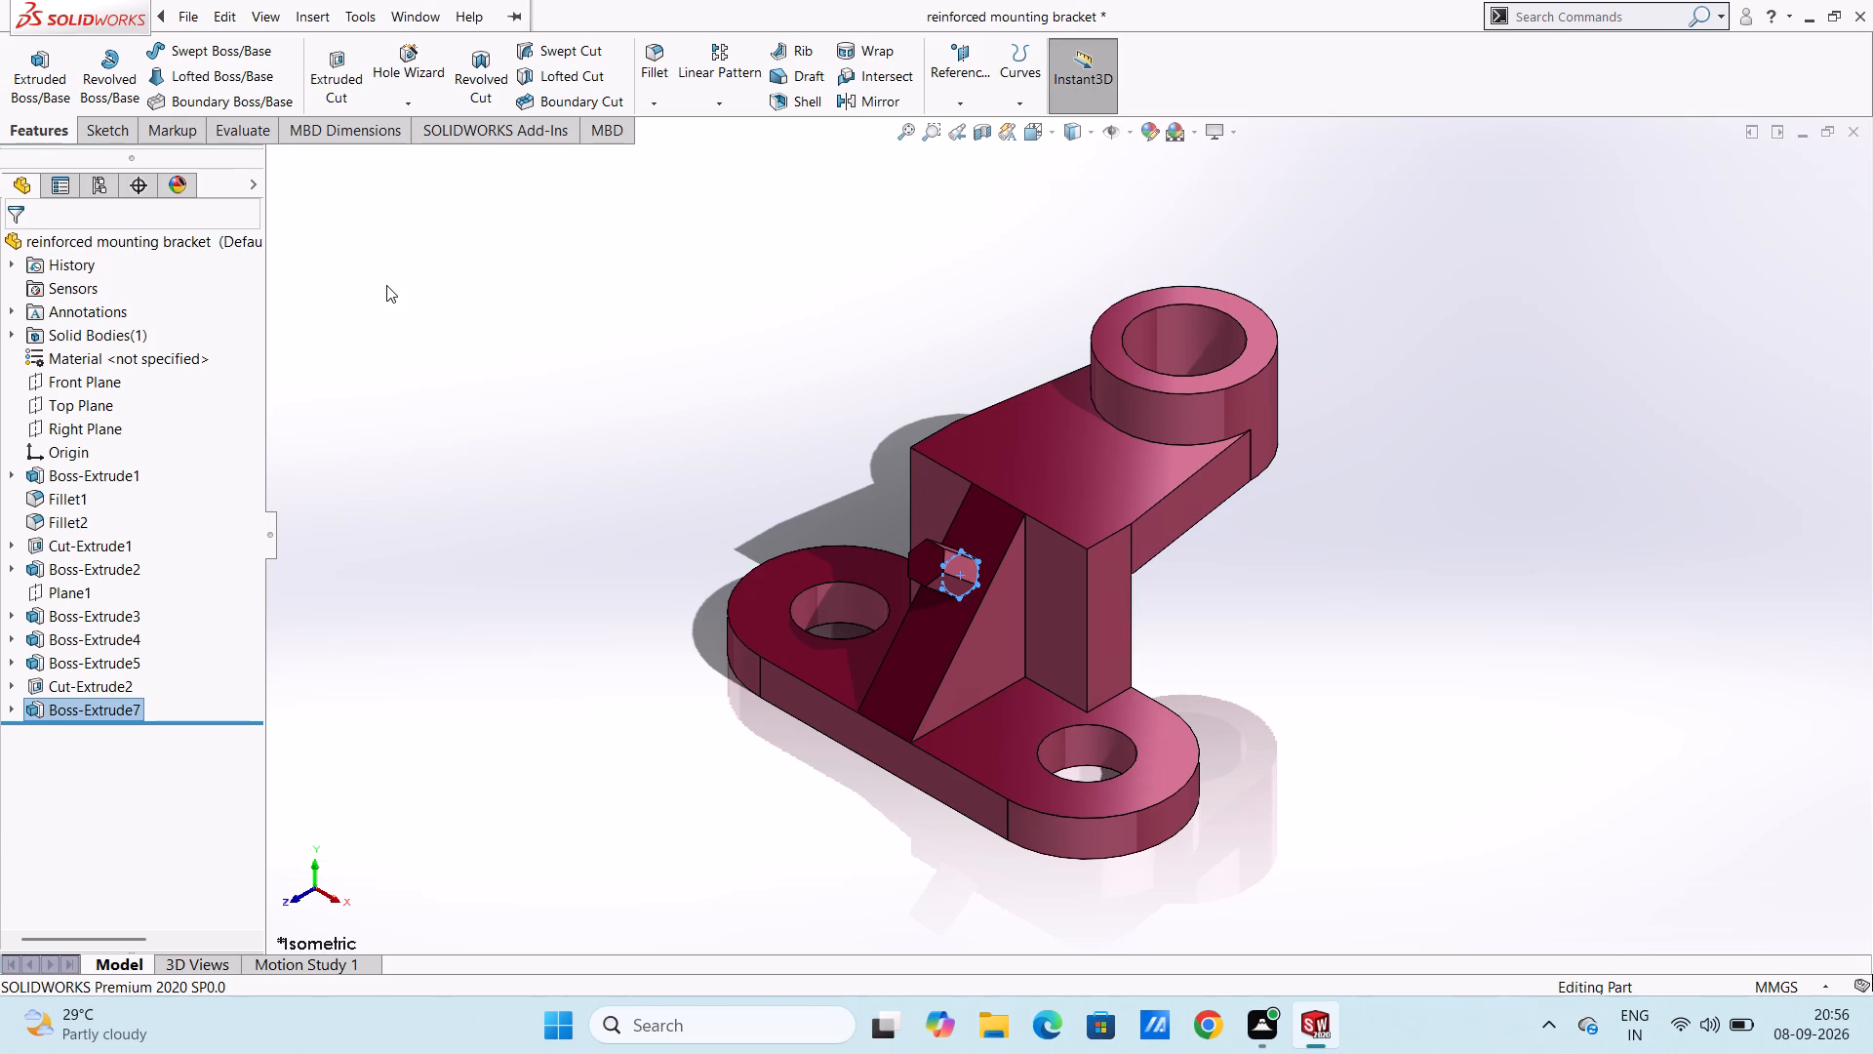
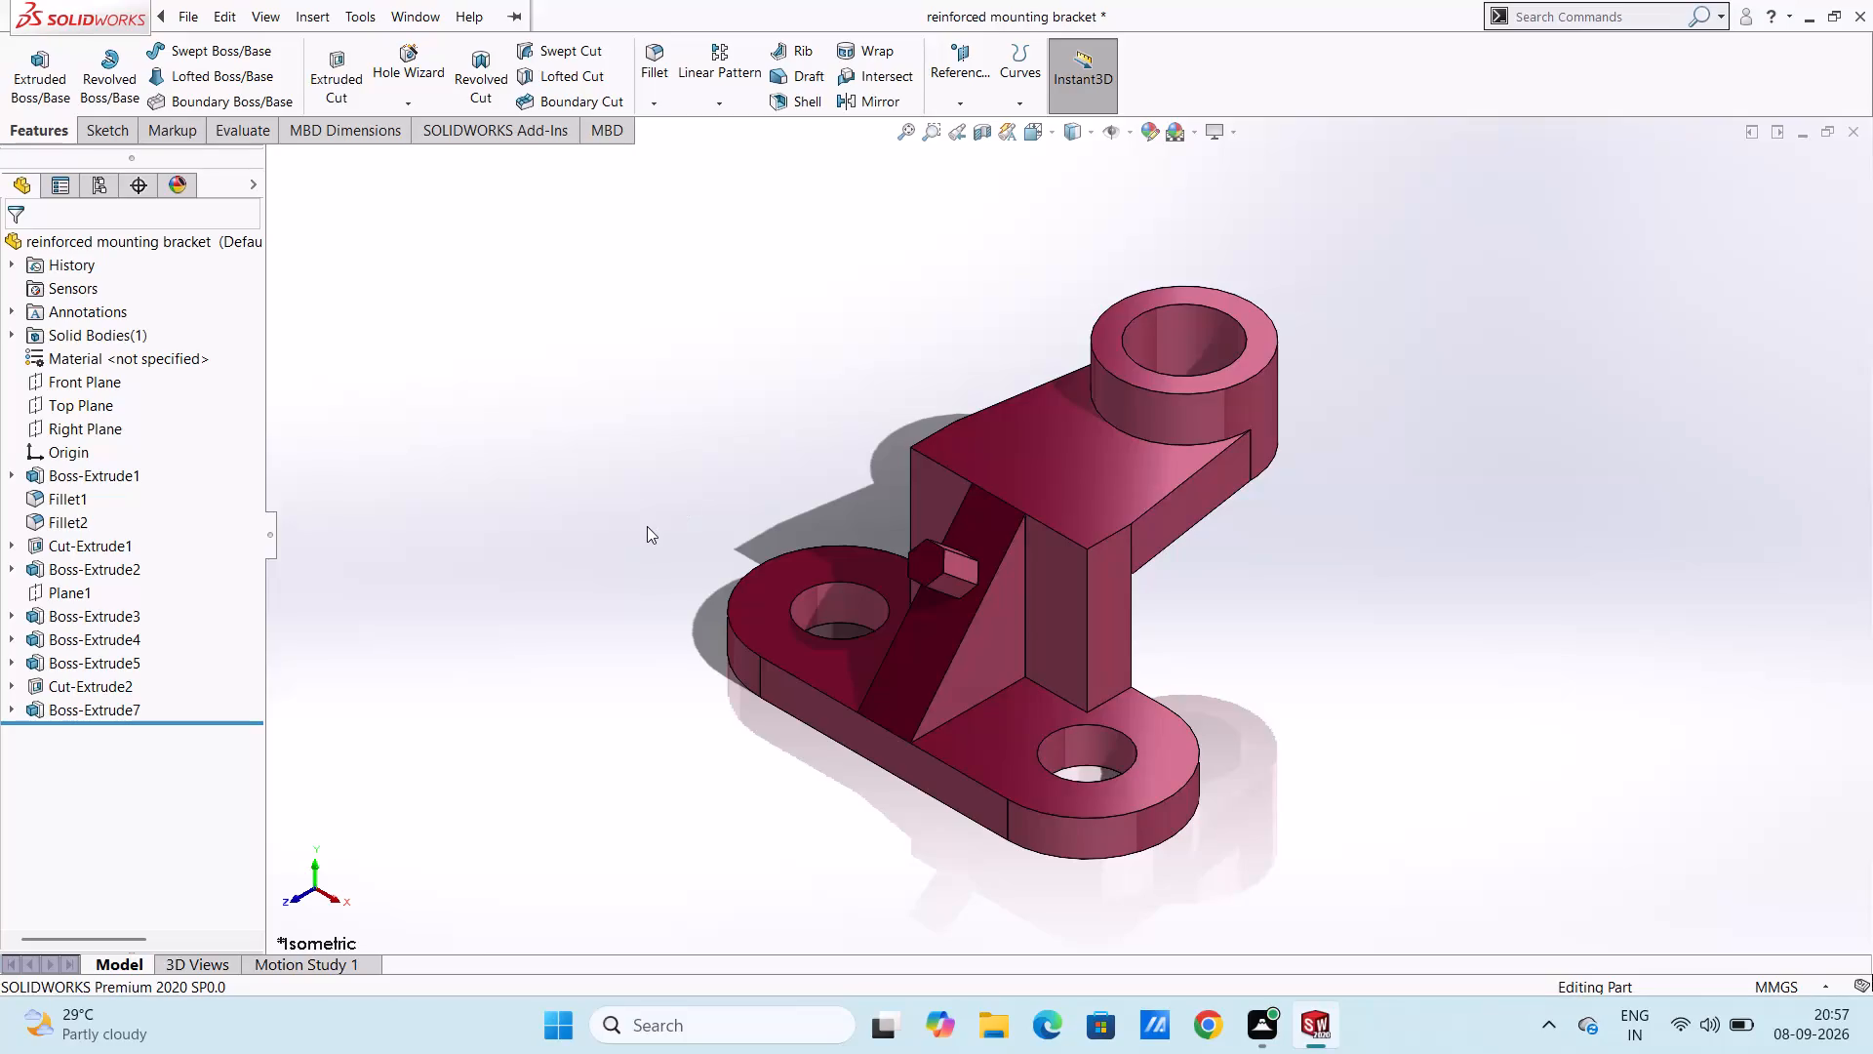
Undo the hexagonal boss extrusion and the hexagon sketched on the rib's sloped face.
key("ctrl+z")
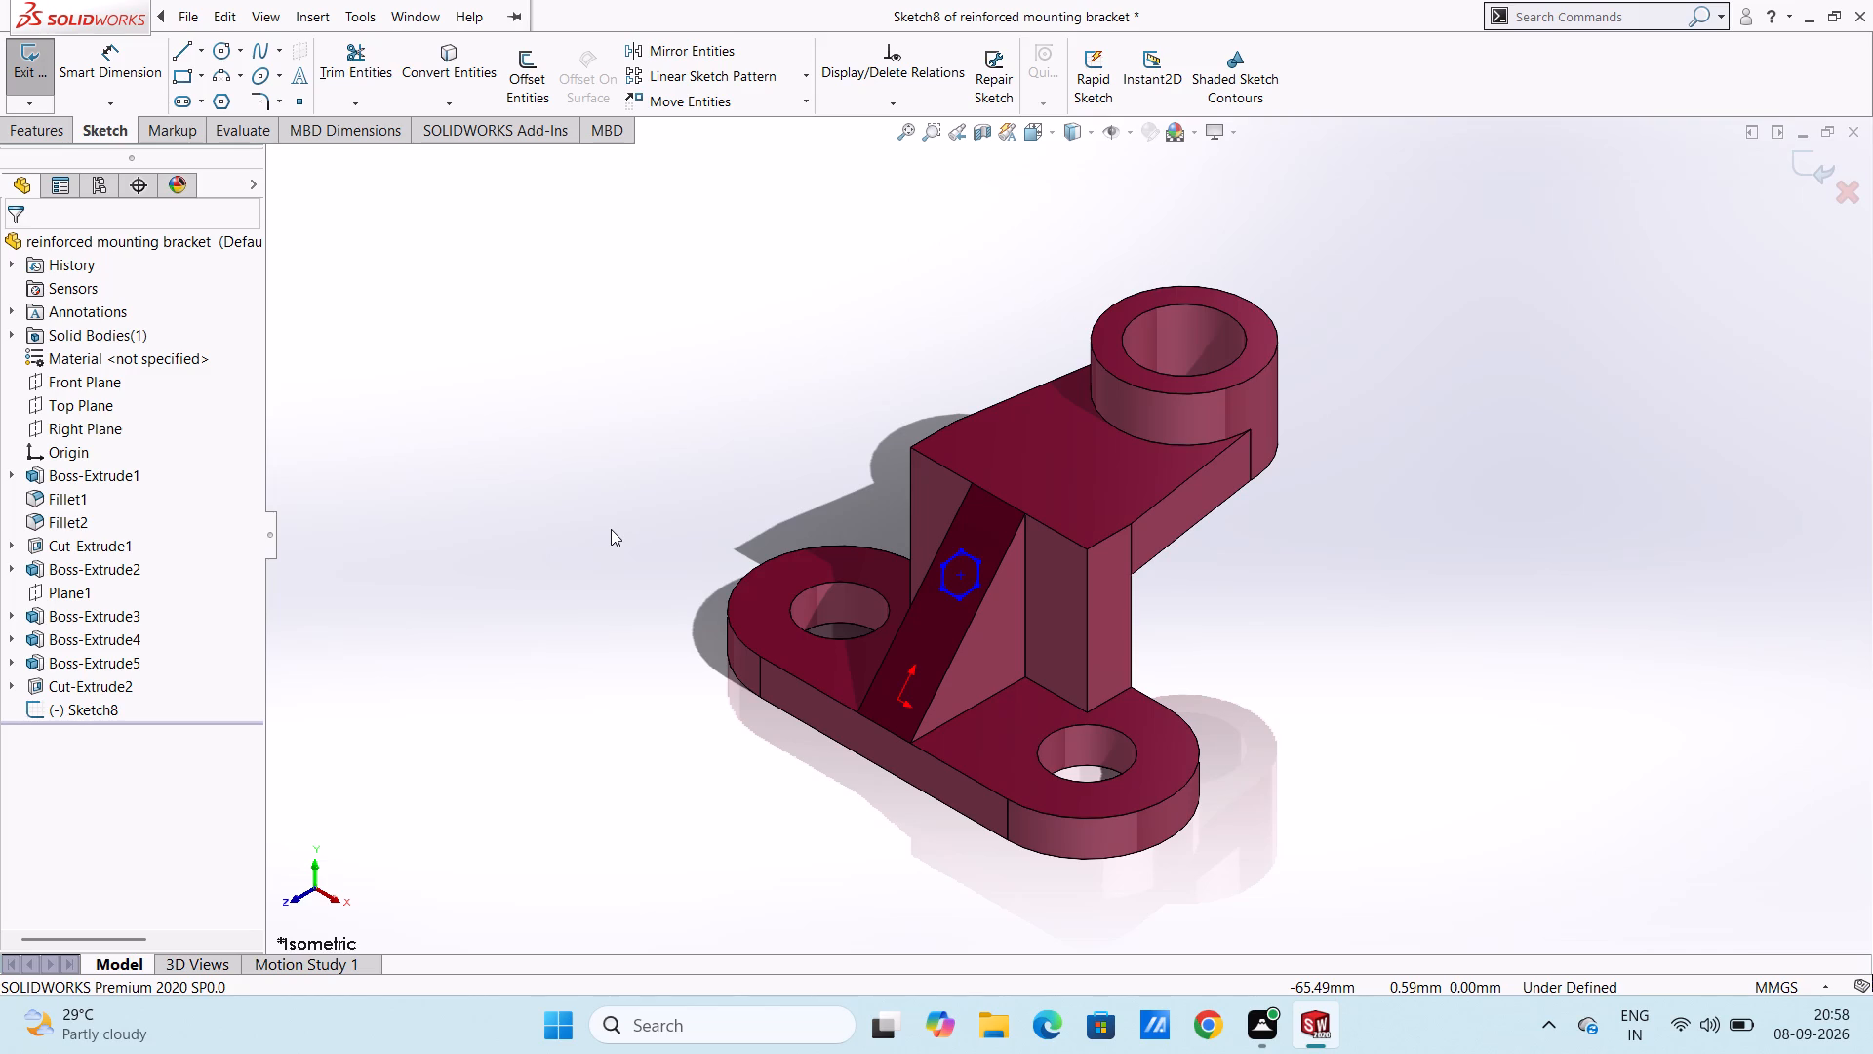
key("ctrl+z")
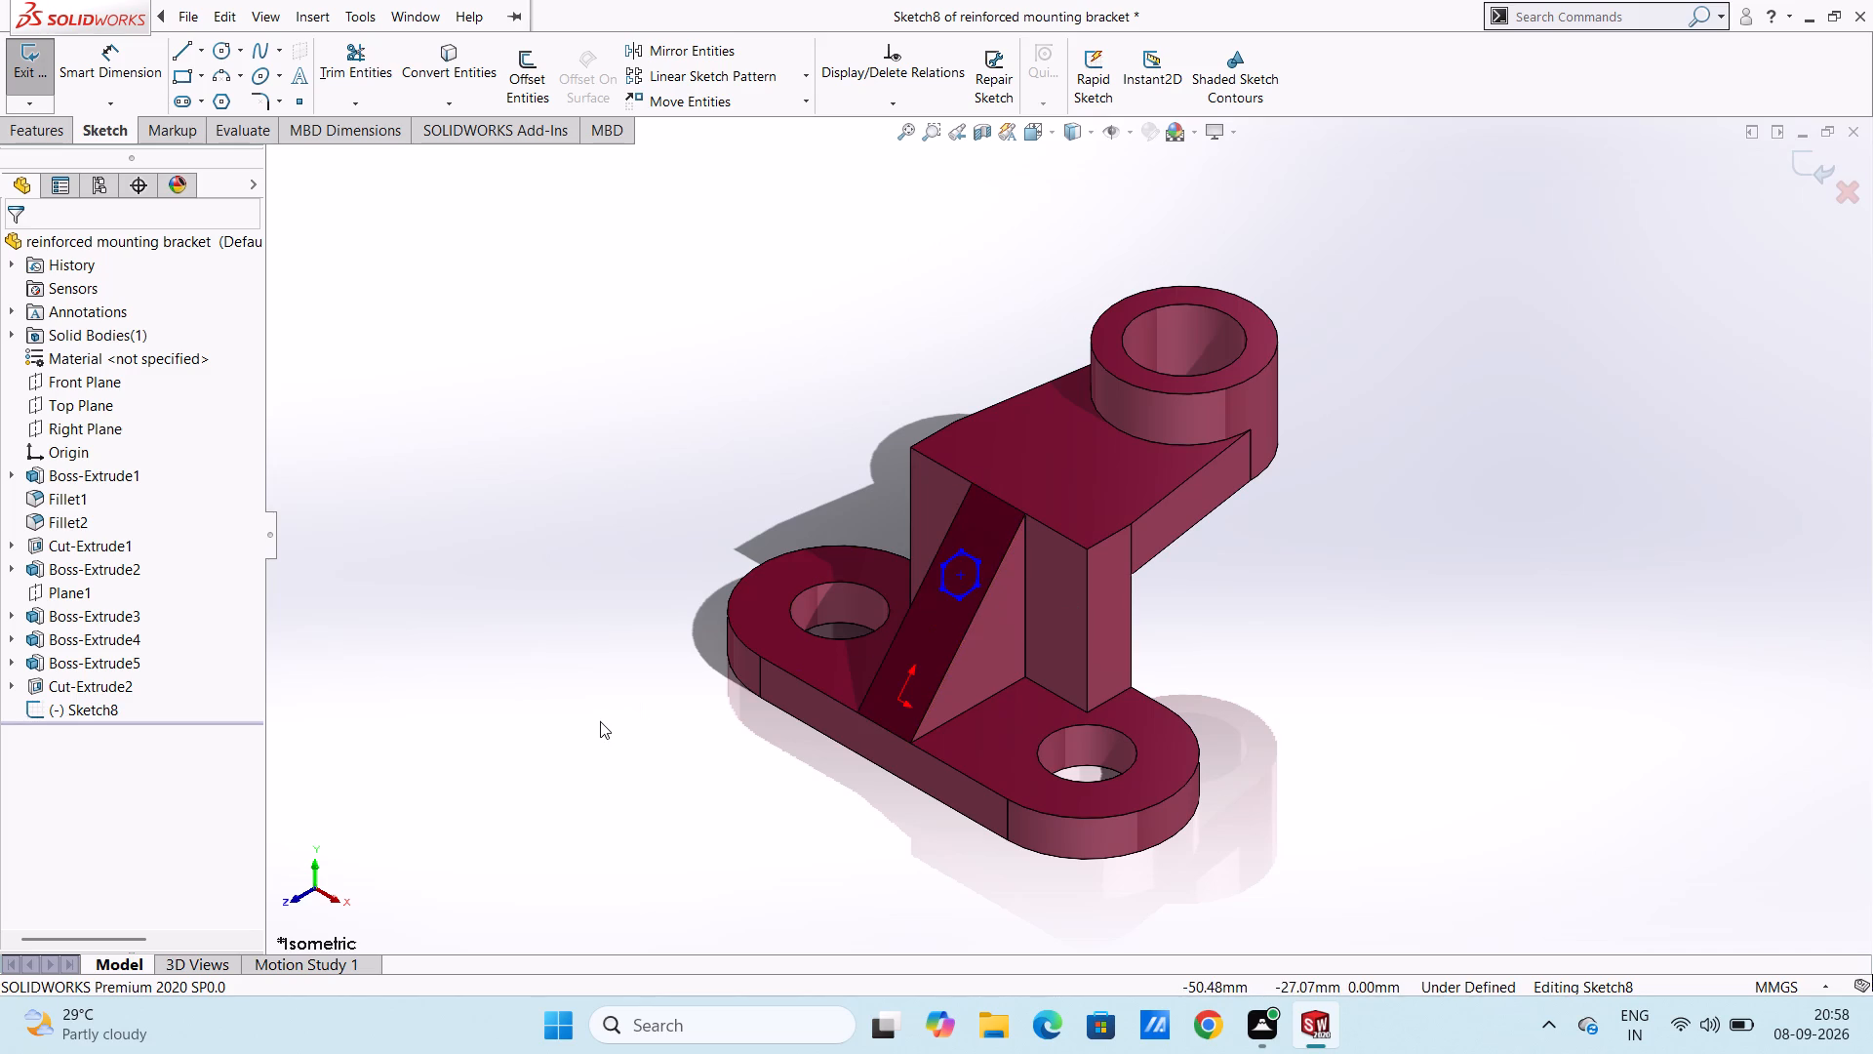
key("ctrl+z")
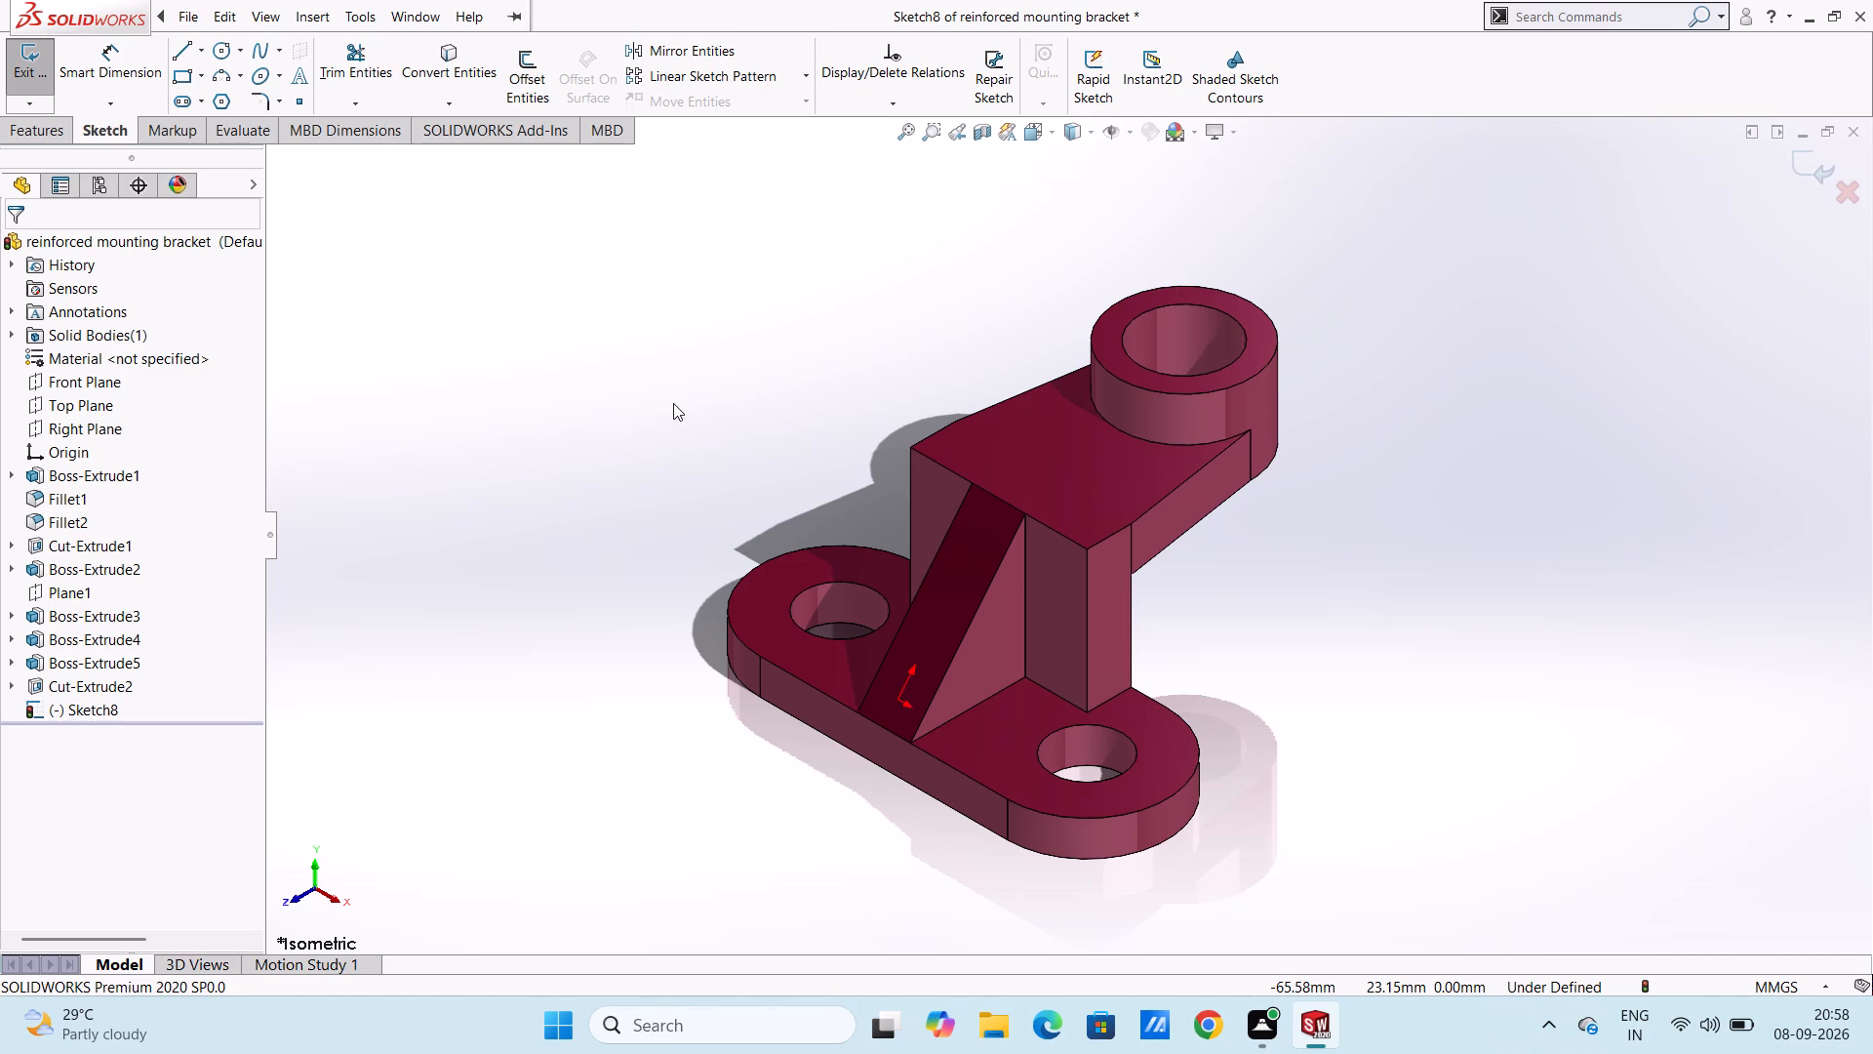
left_click(539, 493)
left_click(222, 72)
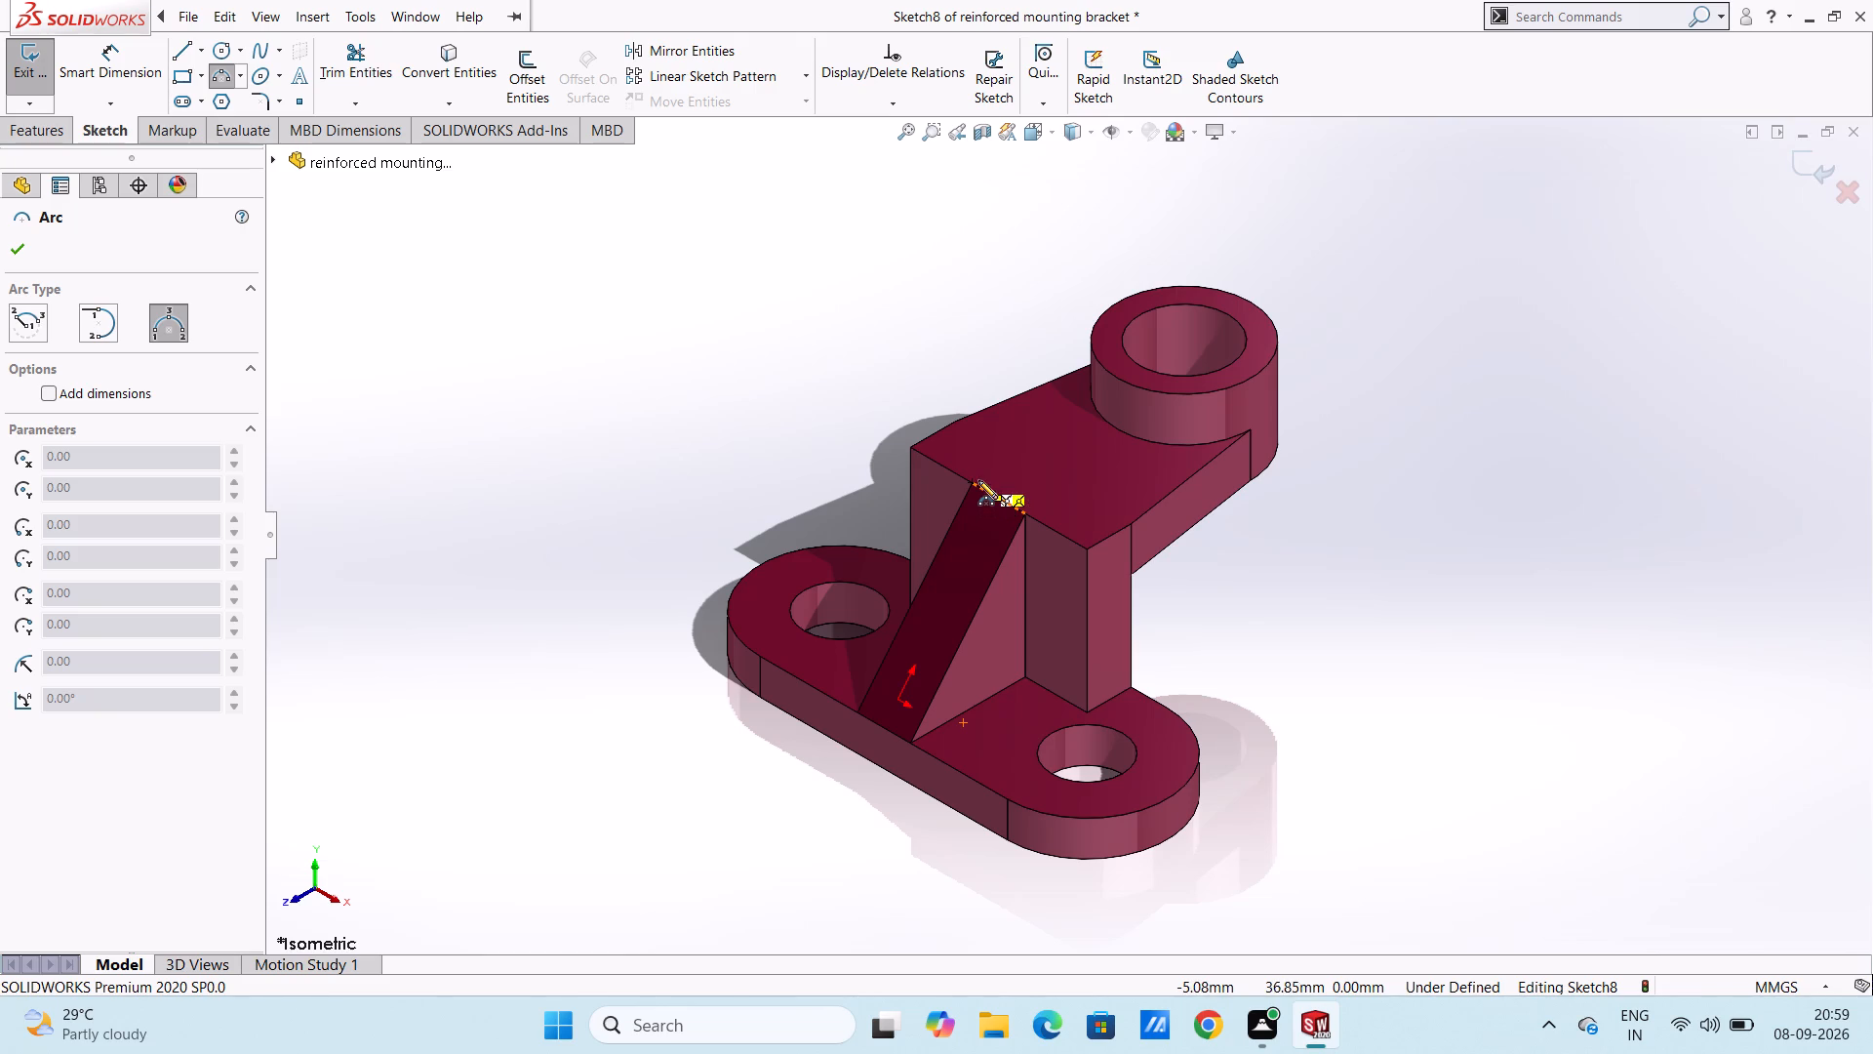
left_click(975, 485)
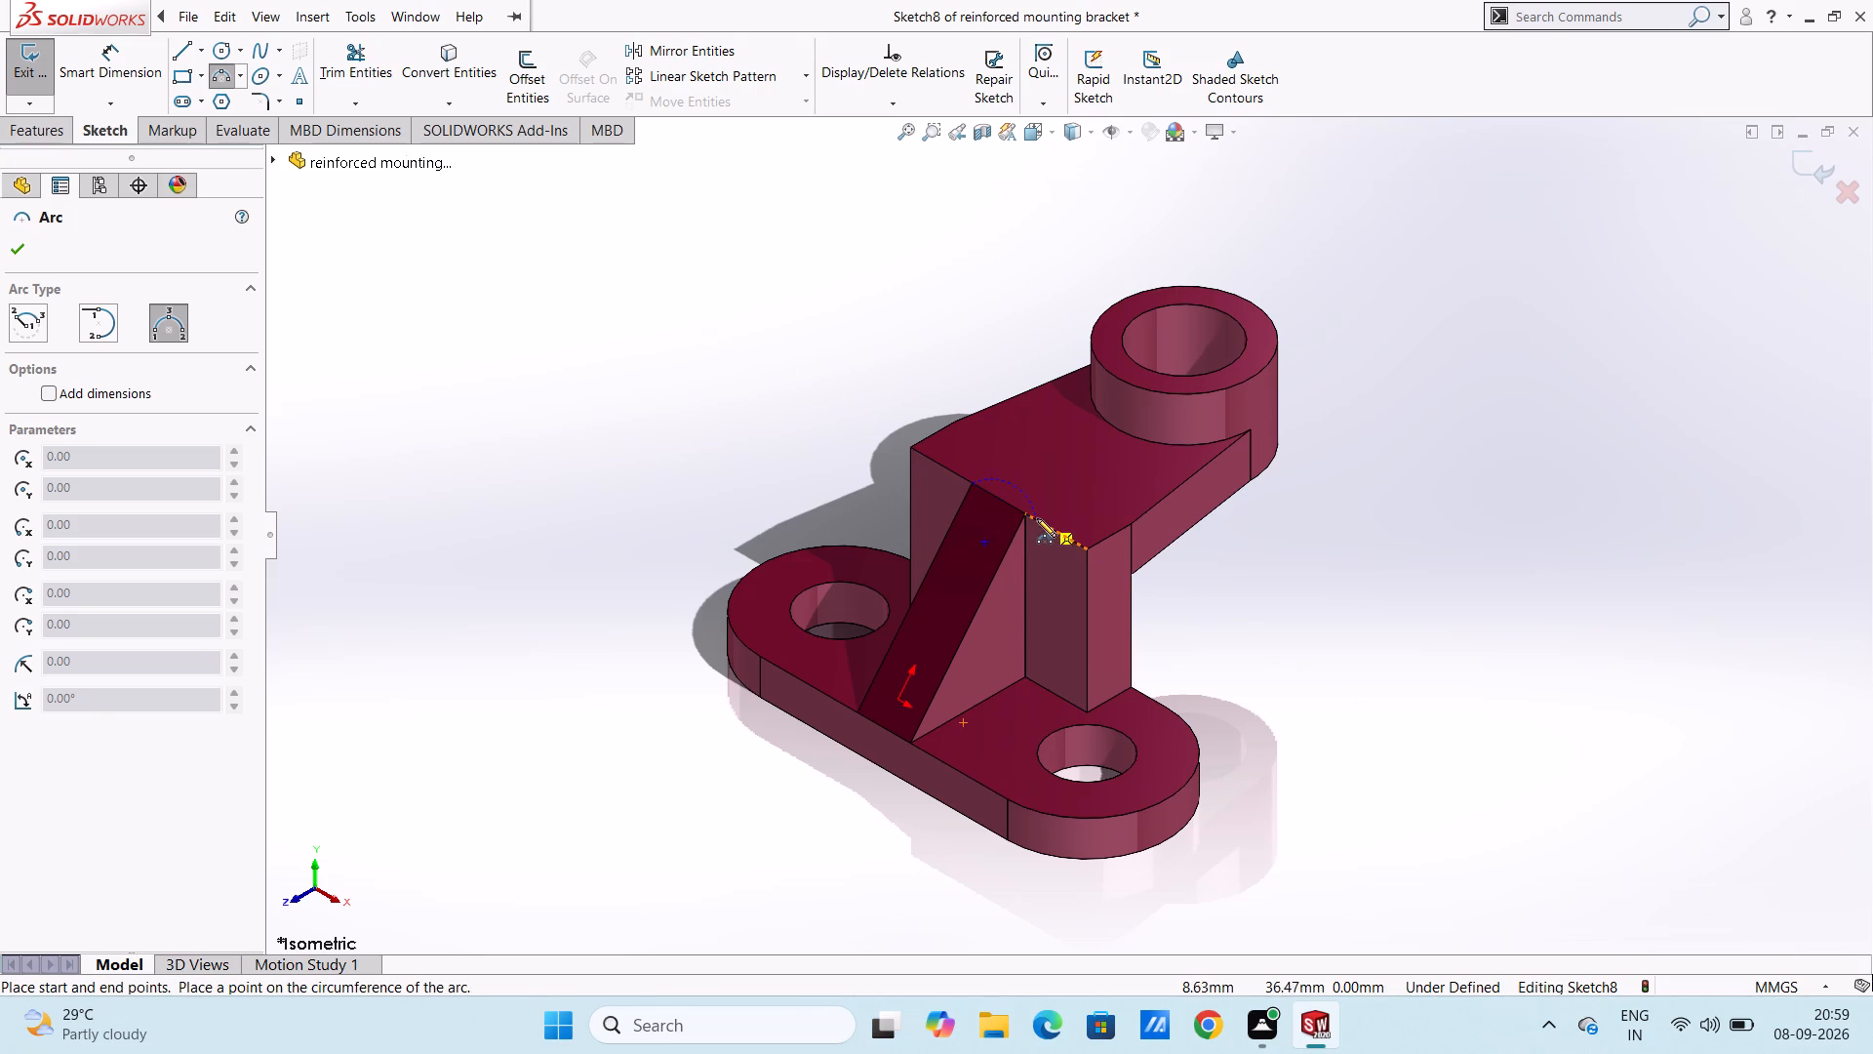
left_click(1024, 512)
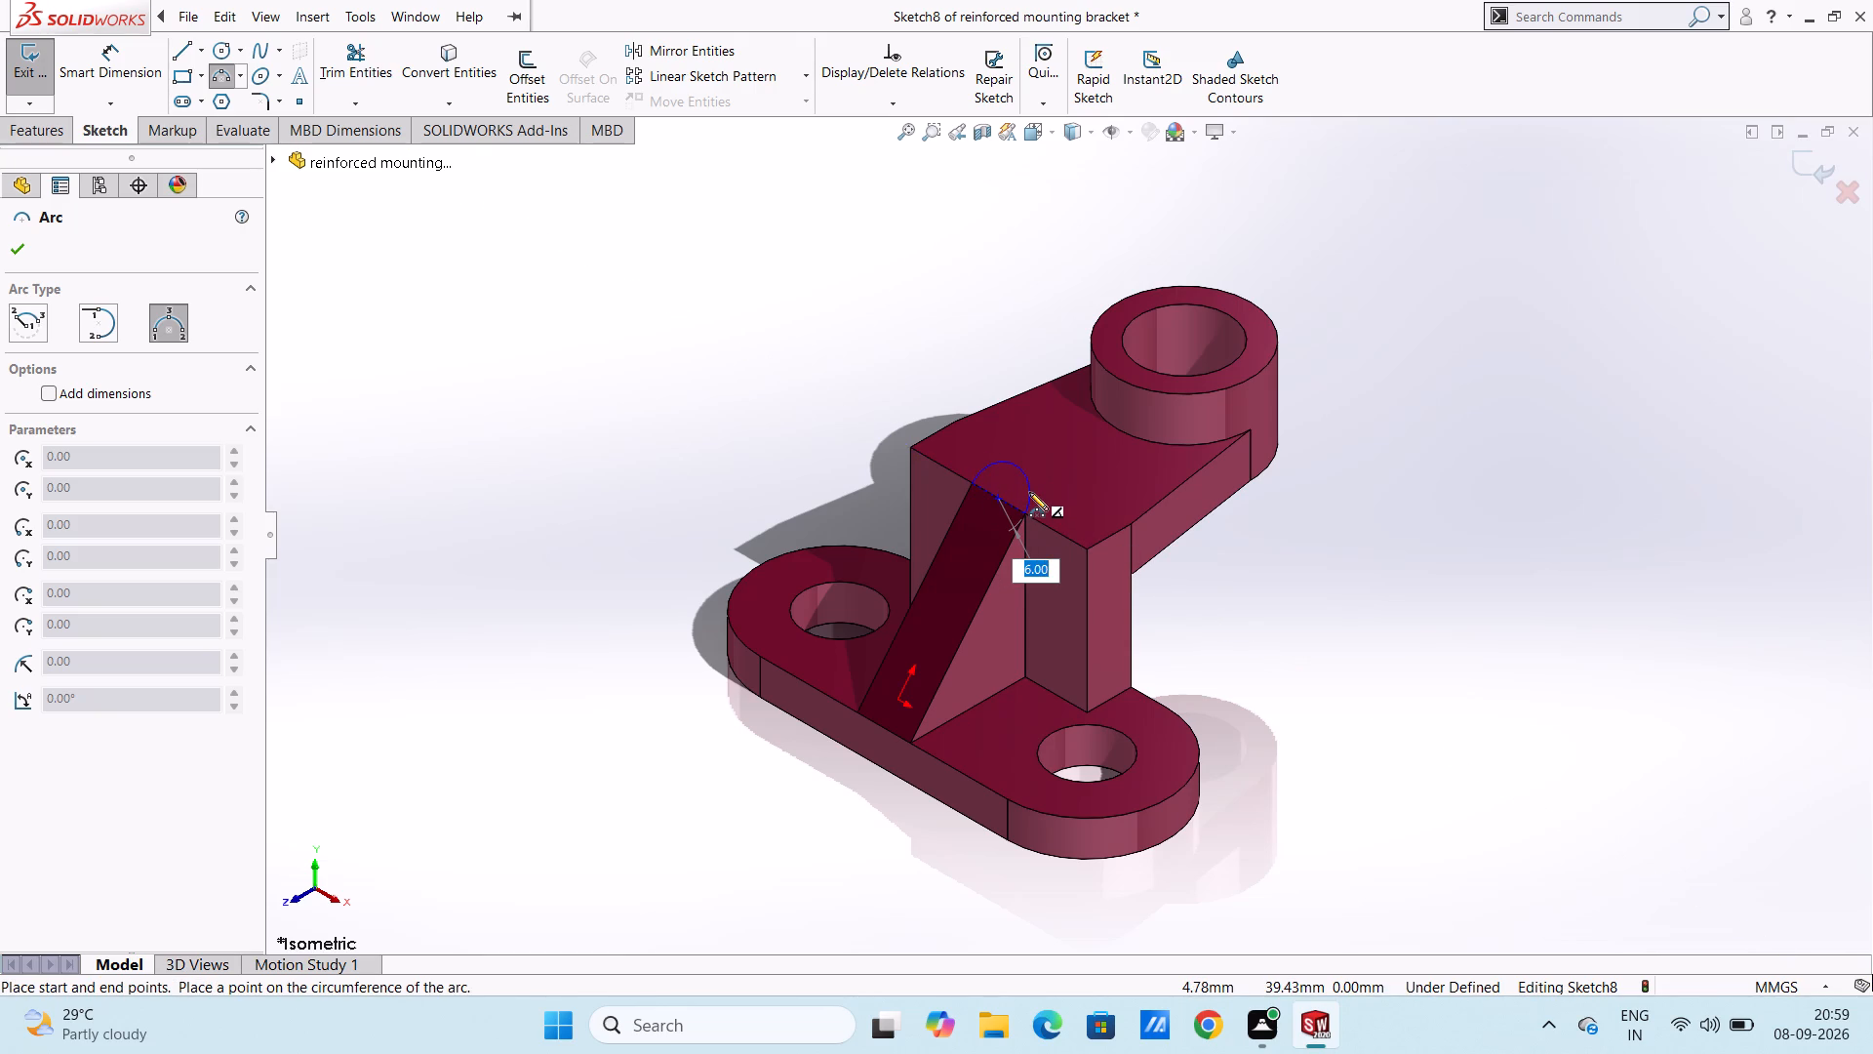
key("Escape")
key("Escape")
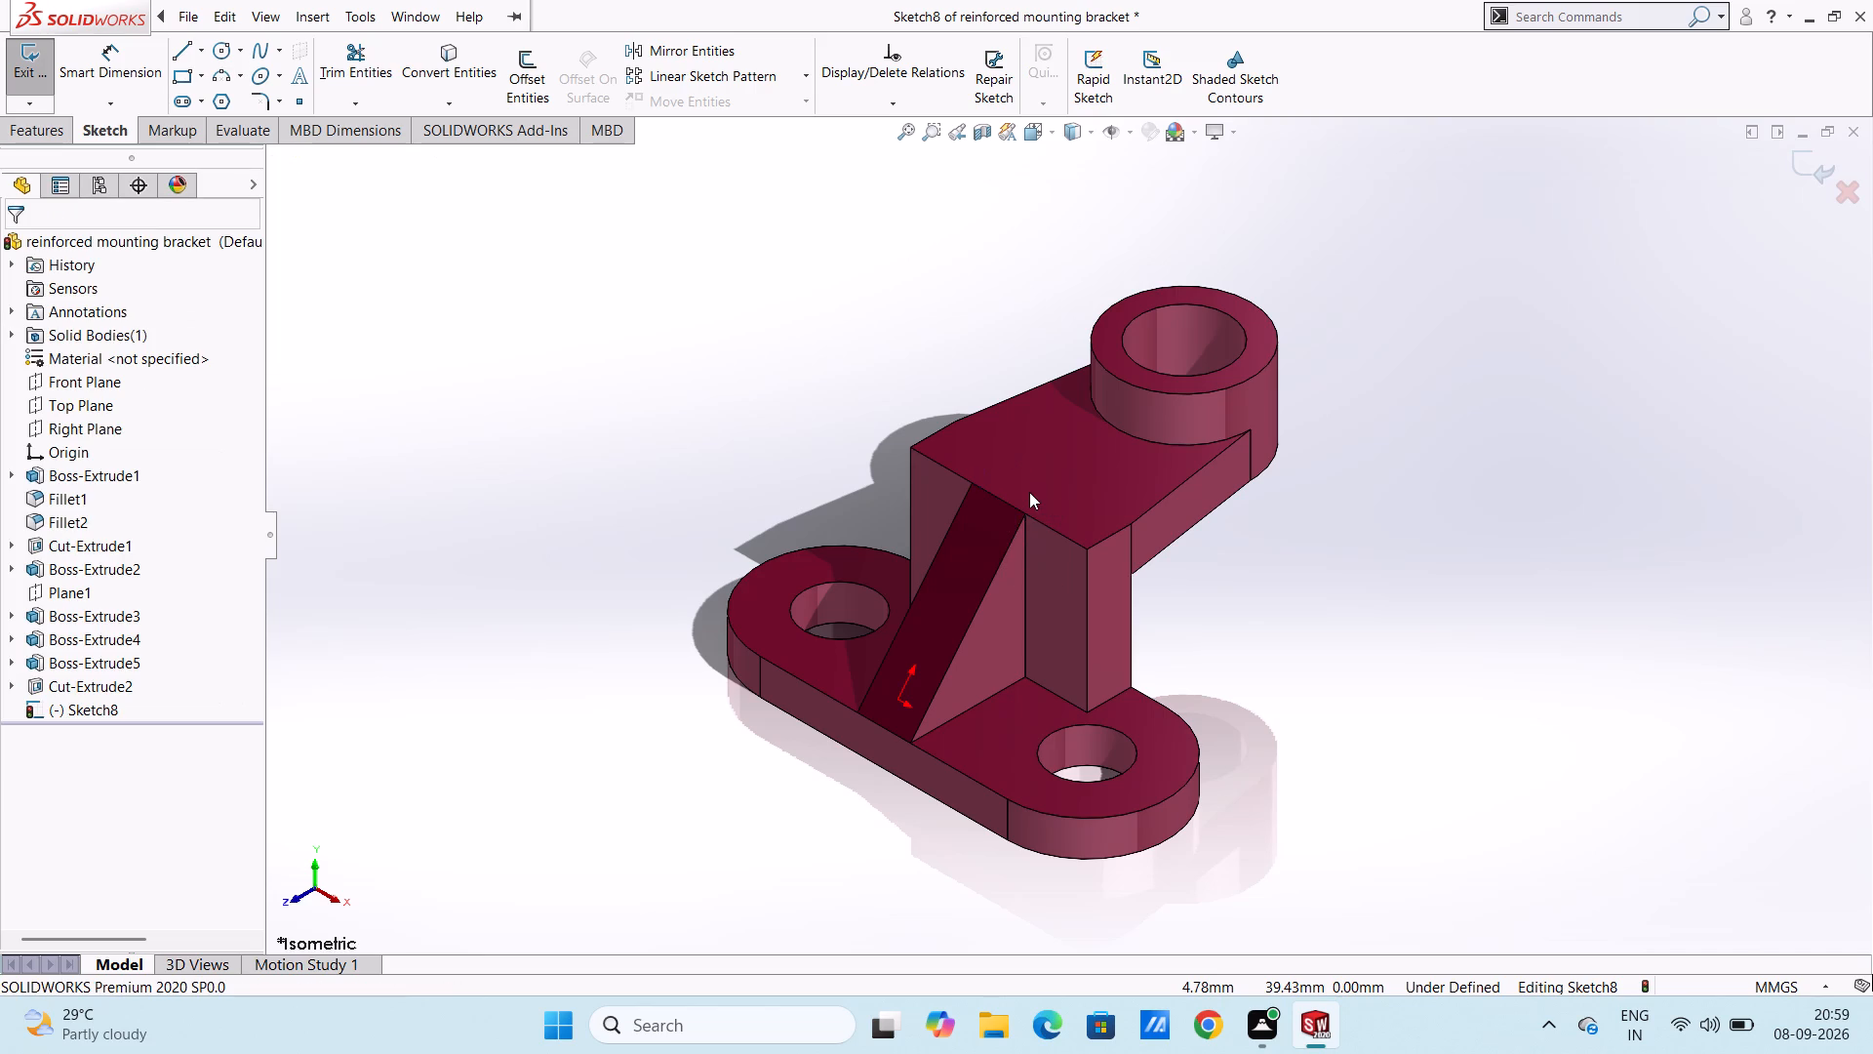
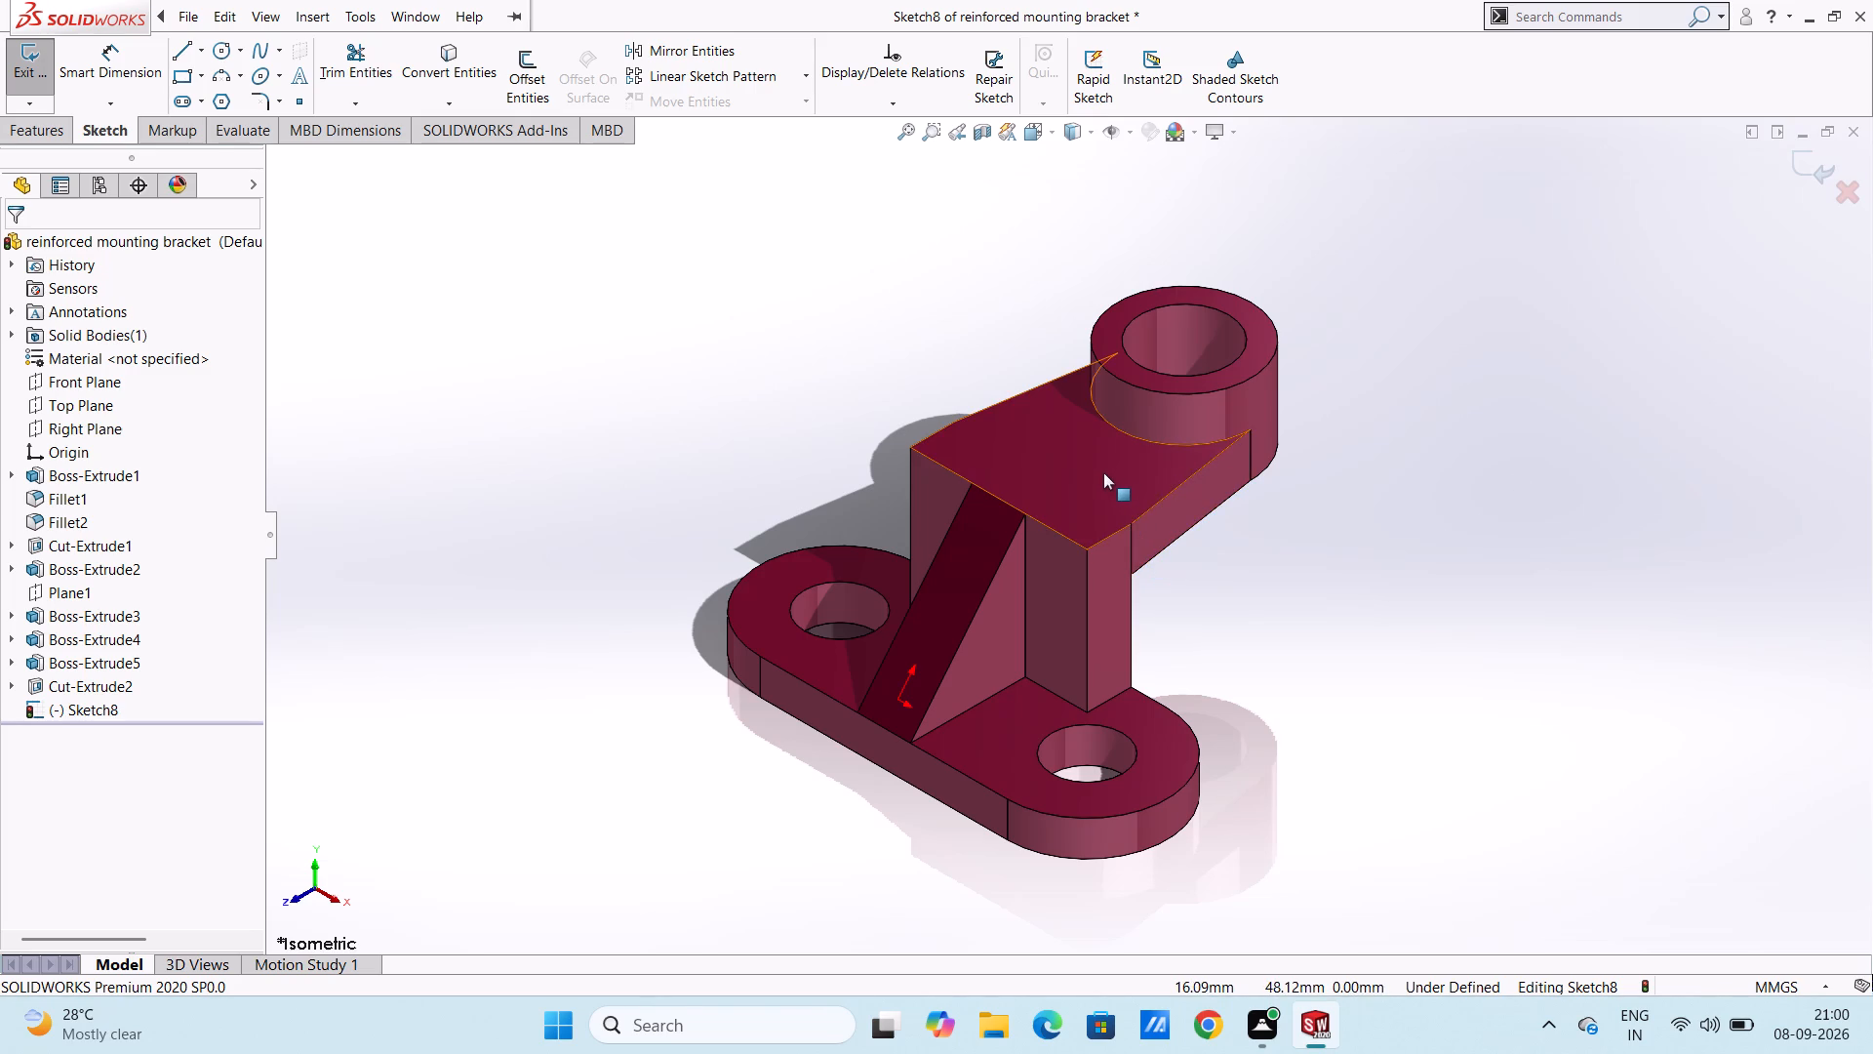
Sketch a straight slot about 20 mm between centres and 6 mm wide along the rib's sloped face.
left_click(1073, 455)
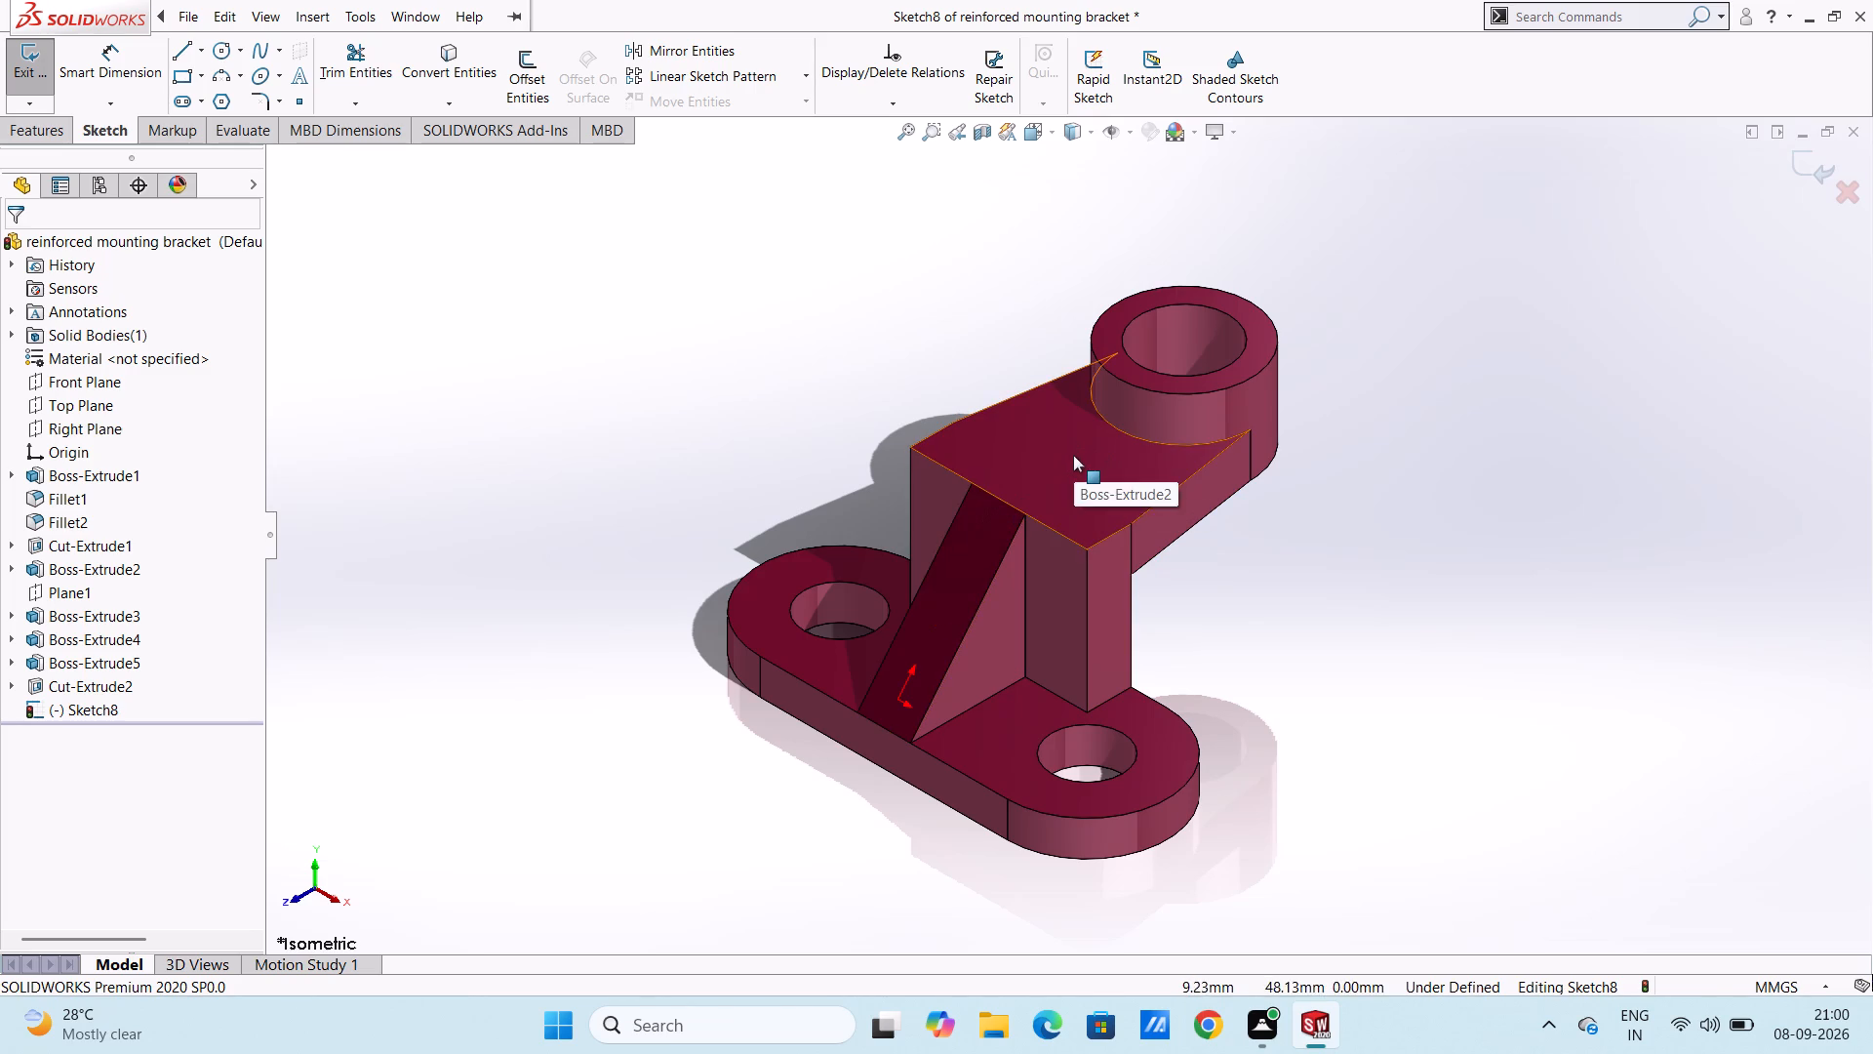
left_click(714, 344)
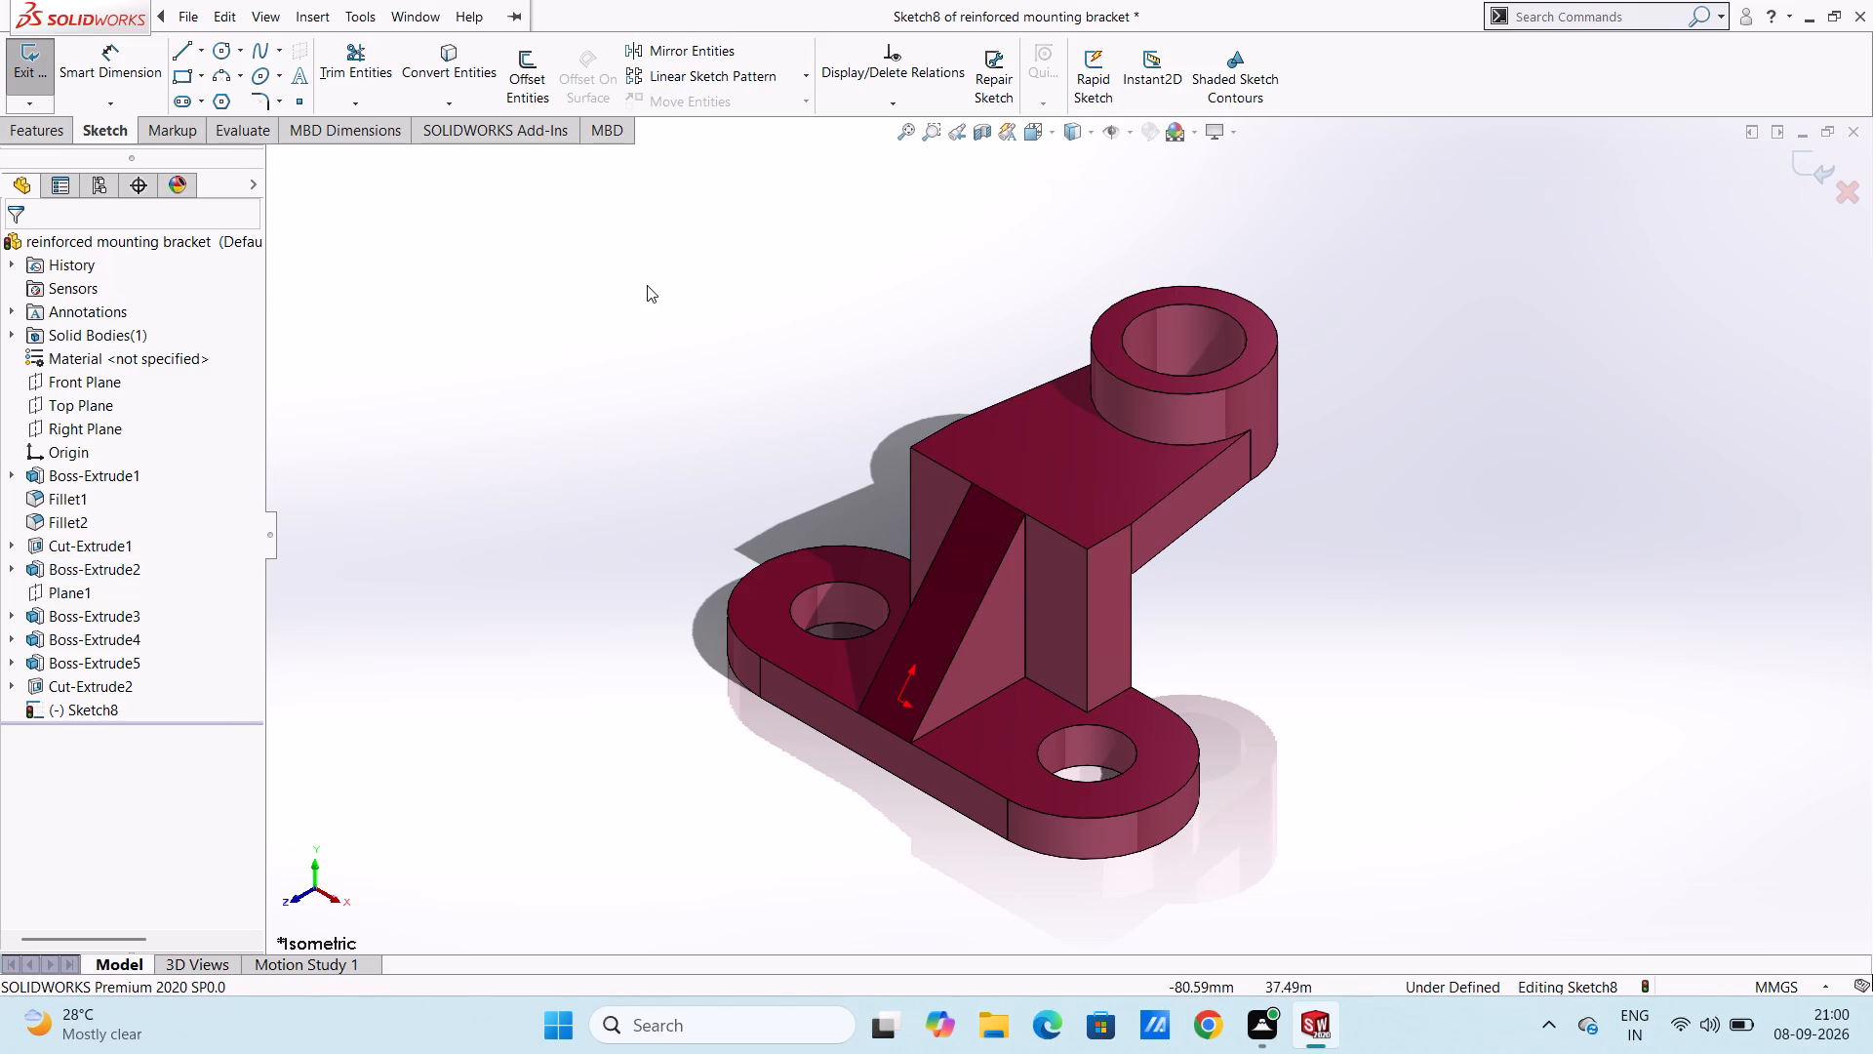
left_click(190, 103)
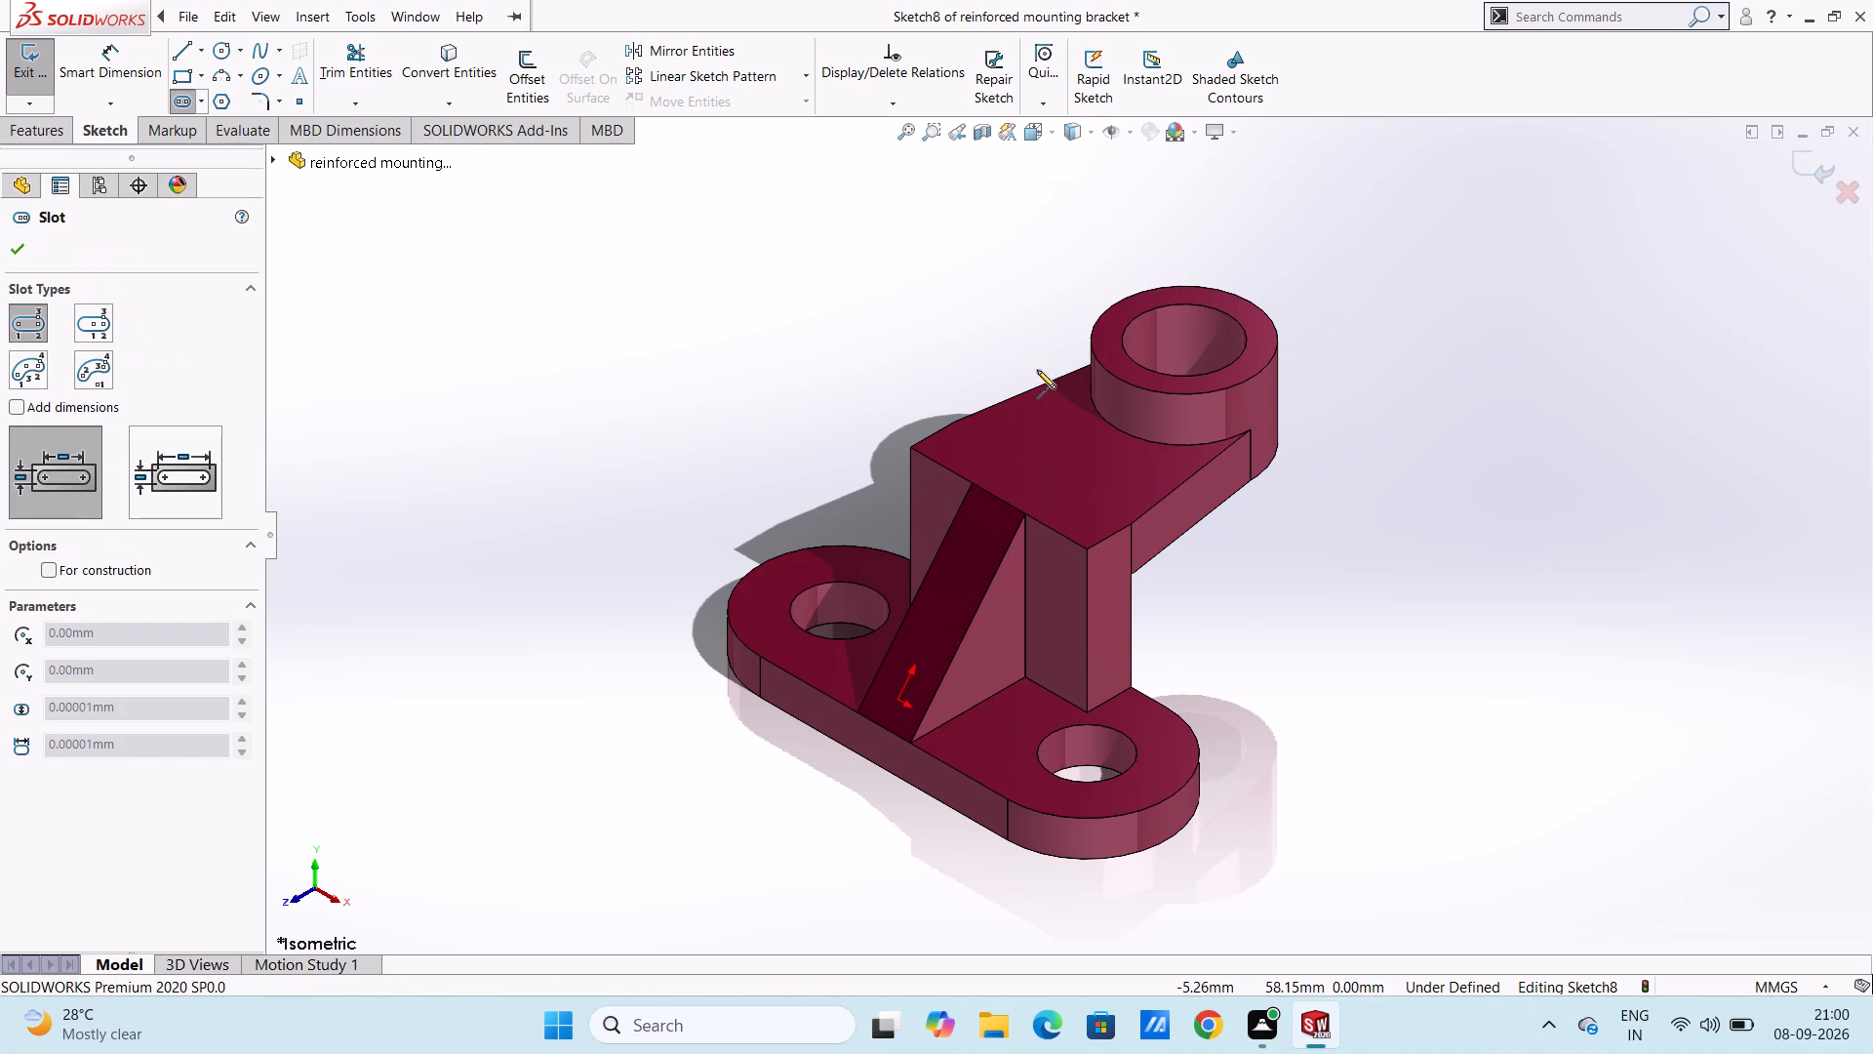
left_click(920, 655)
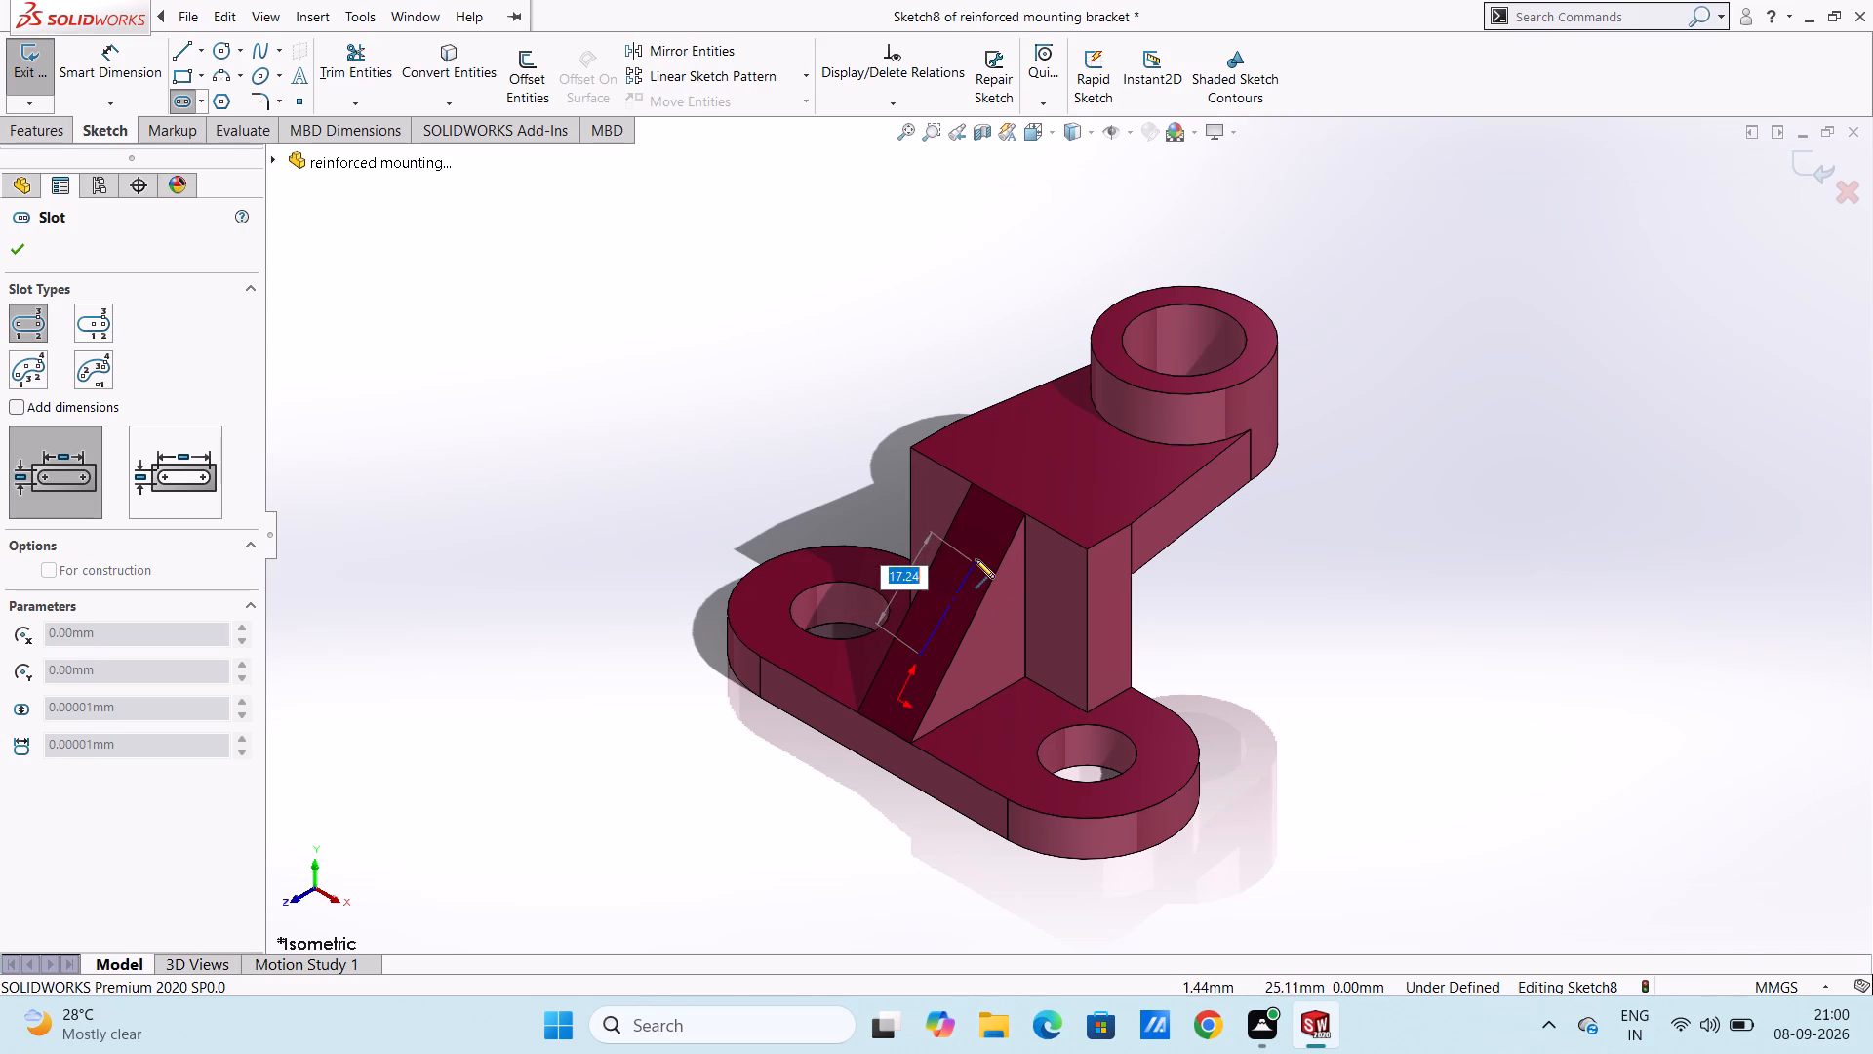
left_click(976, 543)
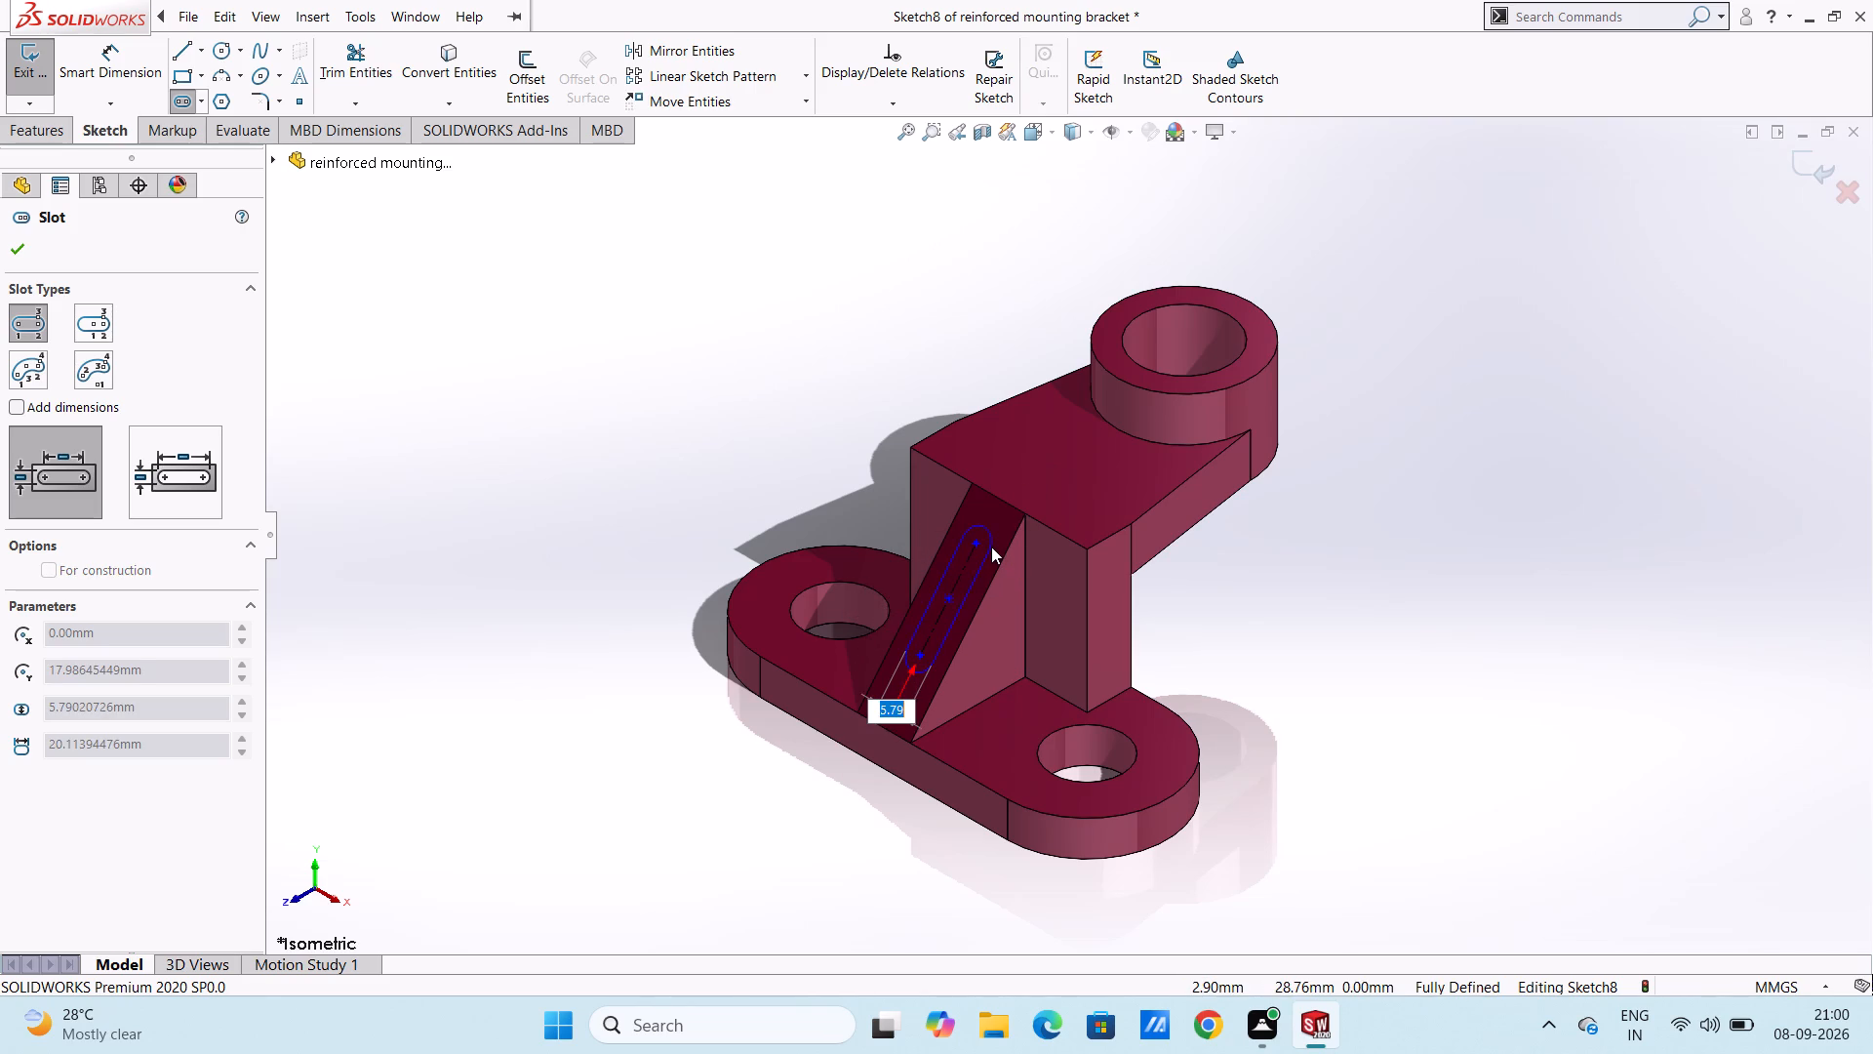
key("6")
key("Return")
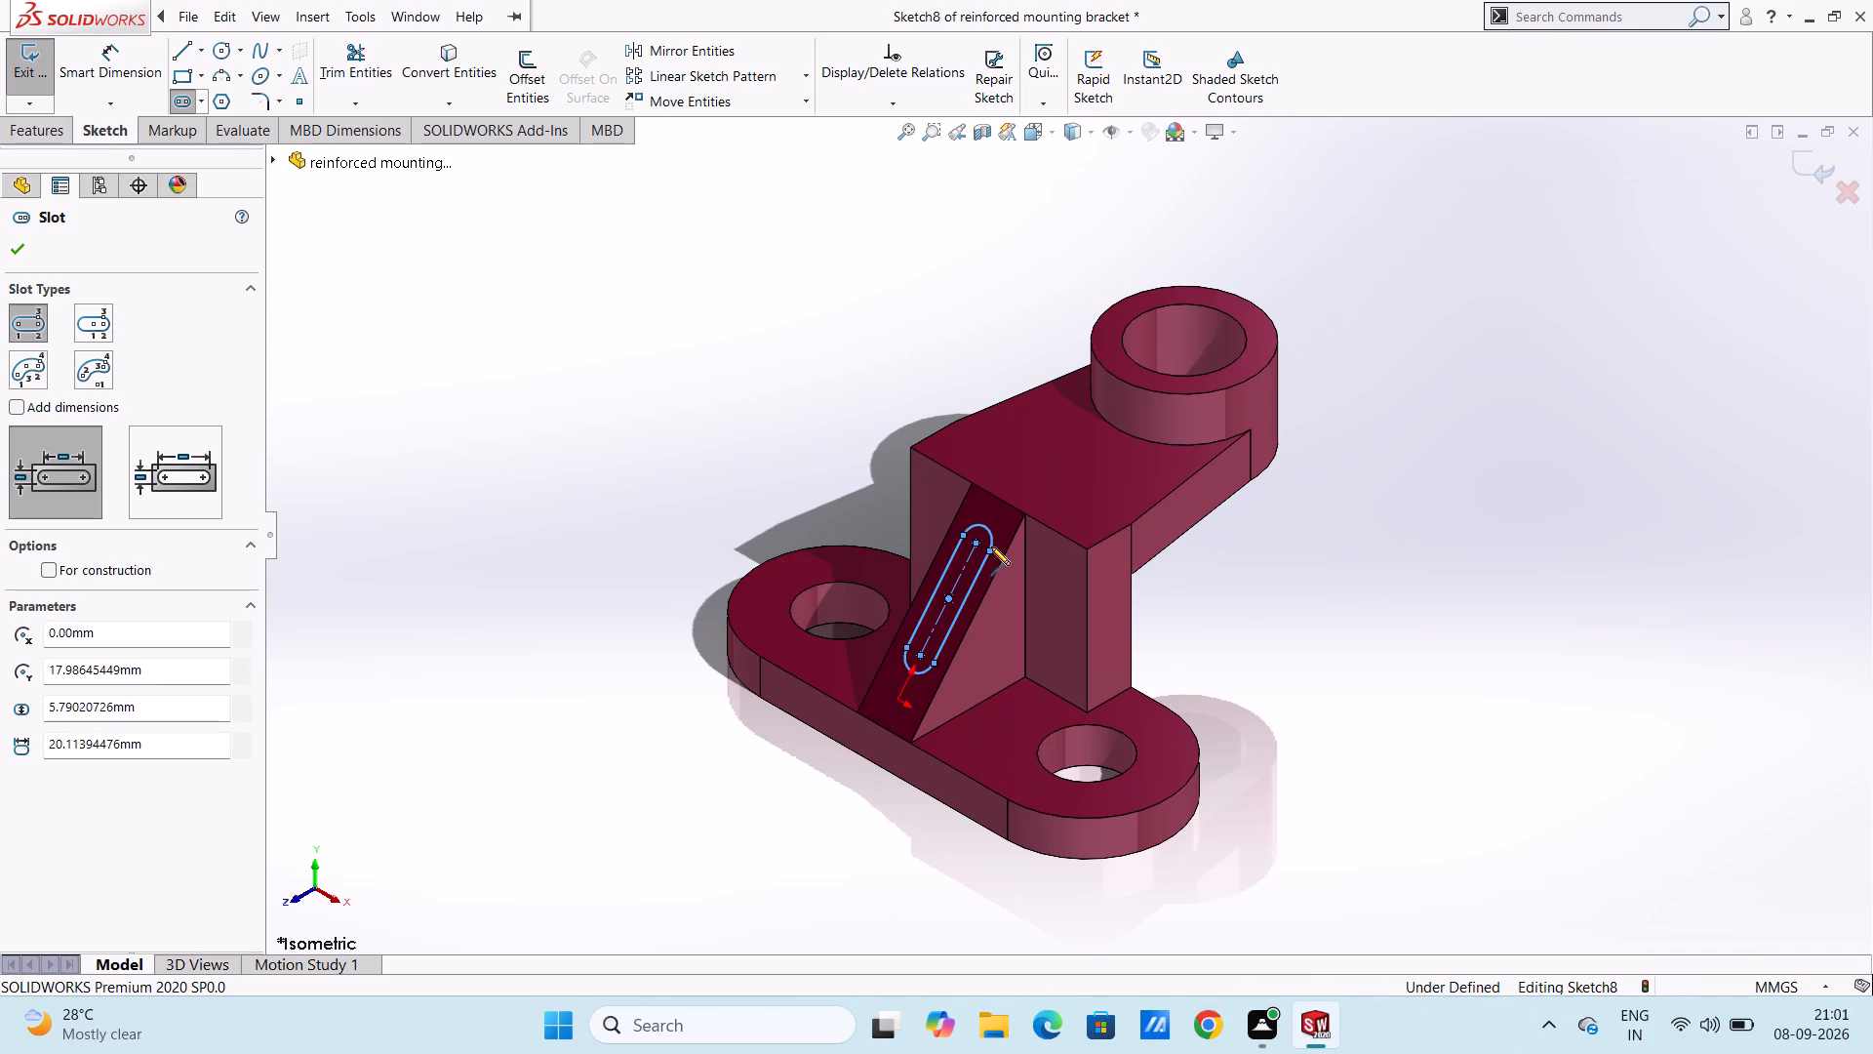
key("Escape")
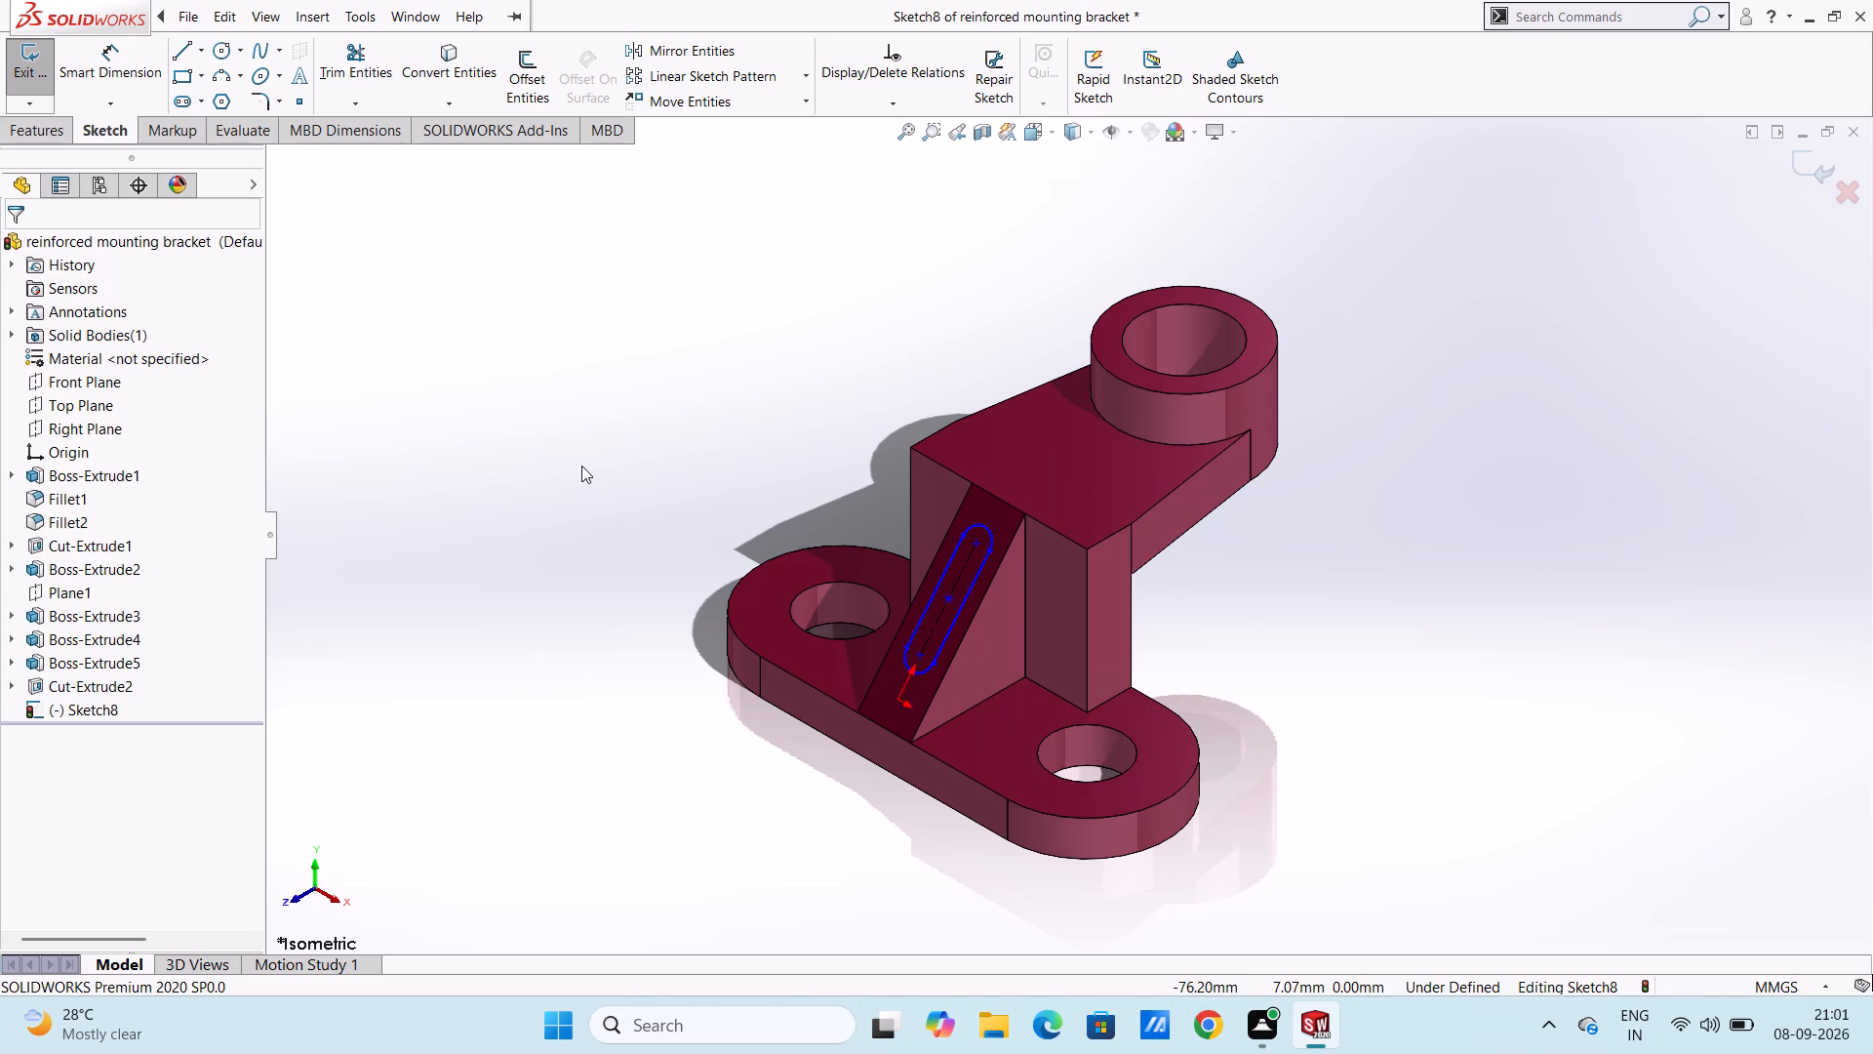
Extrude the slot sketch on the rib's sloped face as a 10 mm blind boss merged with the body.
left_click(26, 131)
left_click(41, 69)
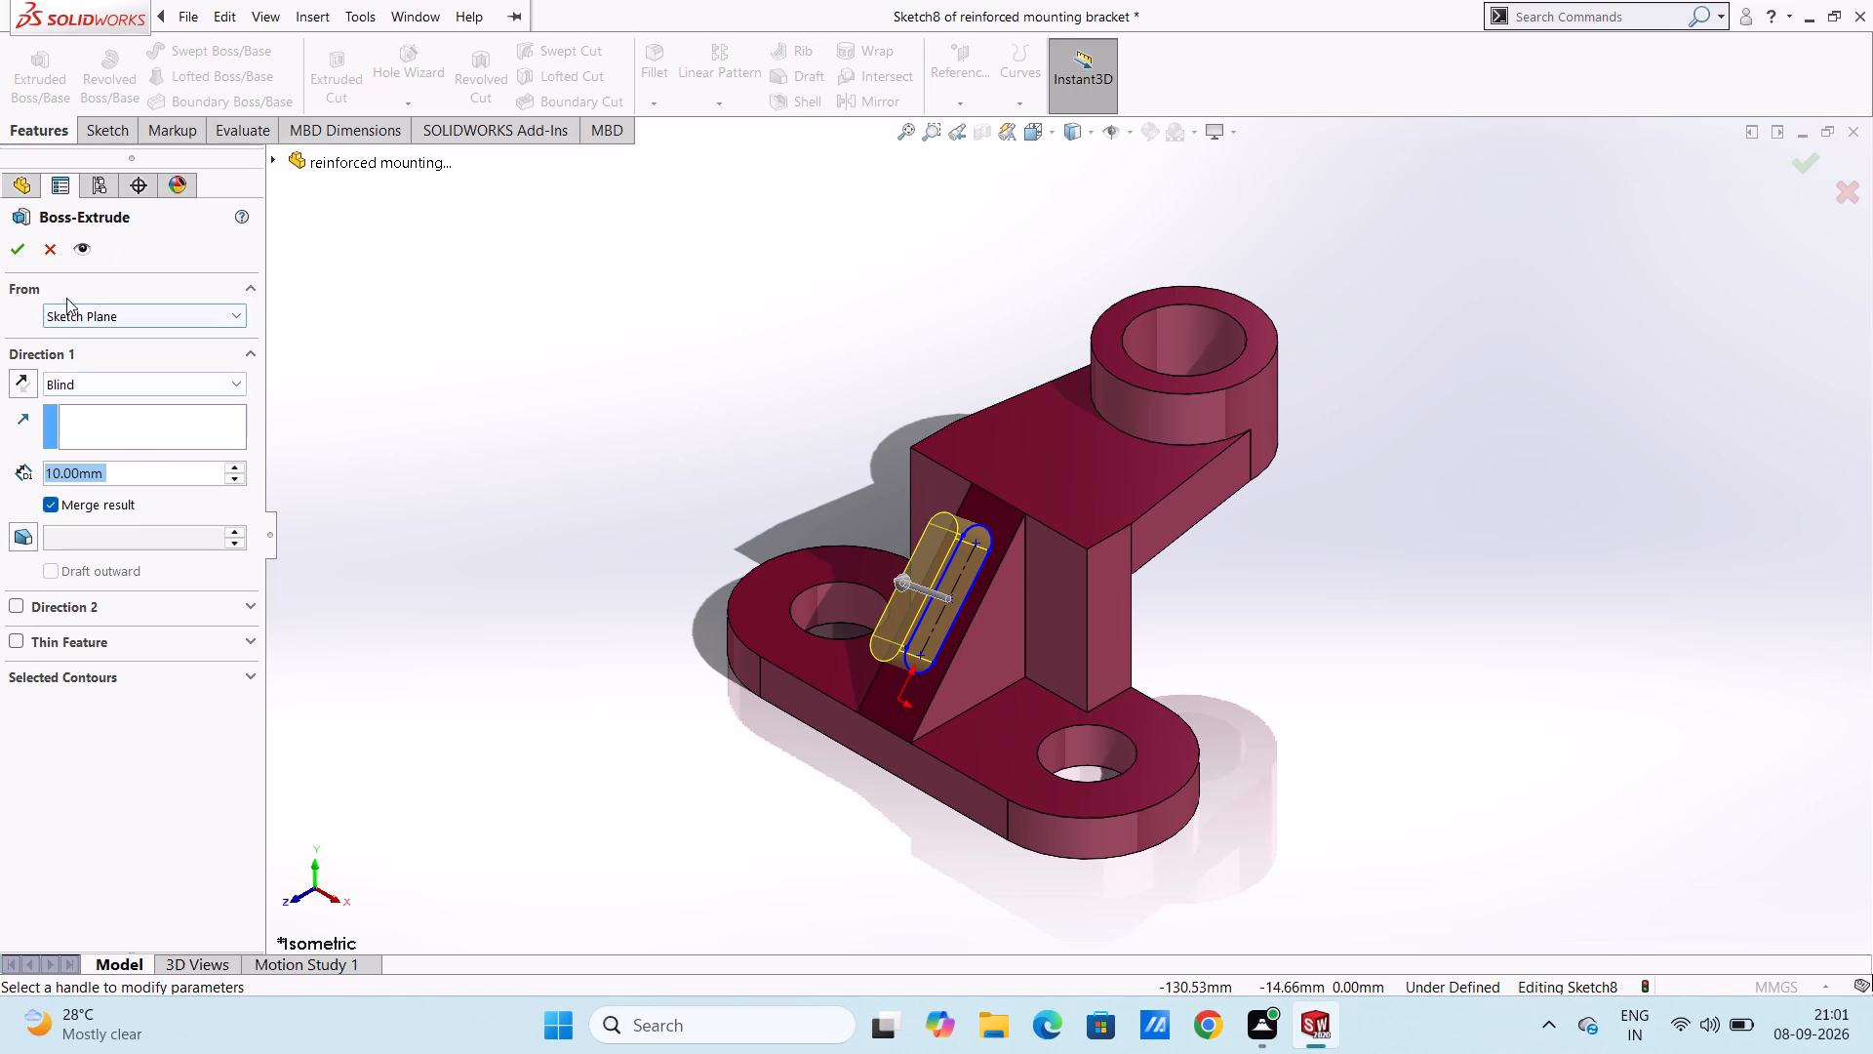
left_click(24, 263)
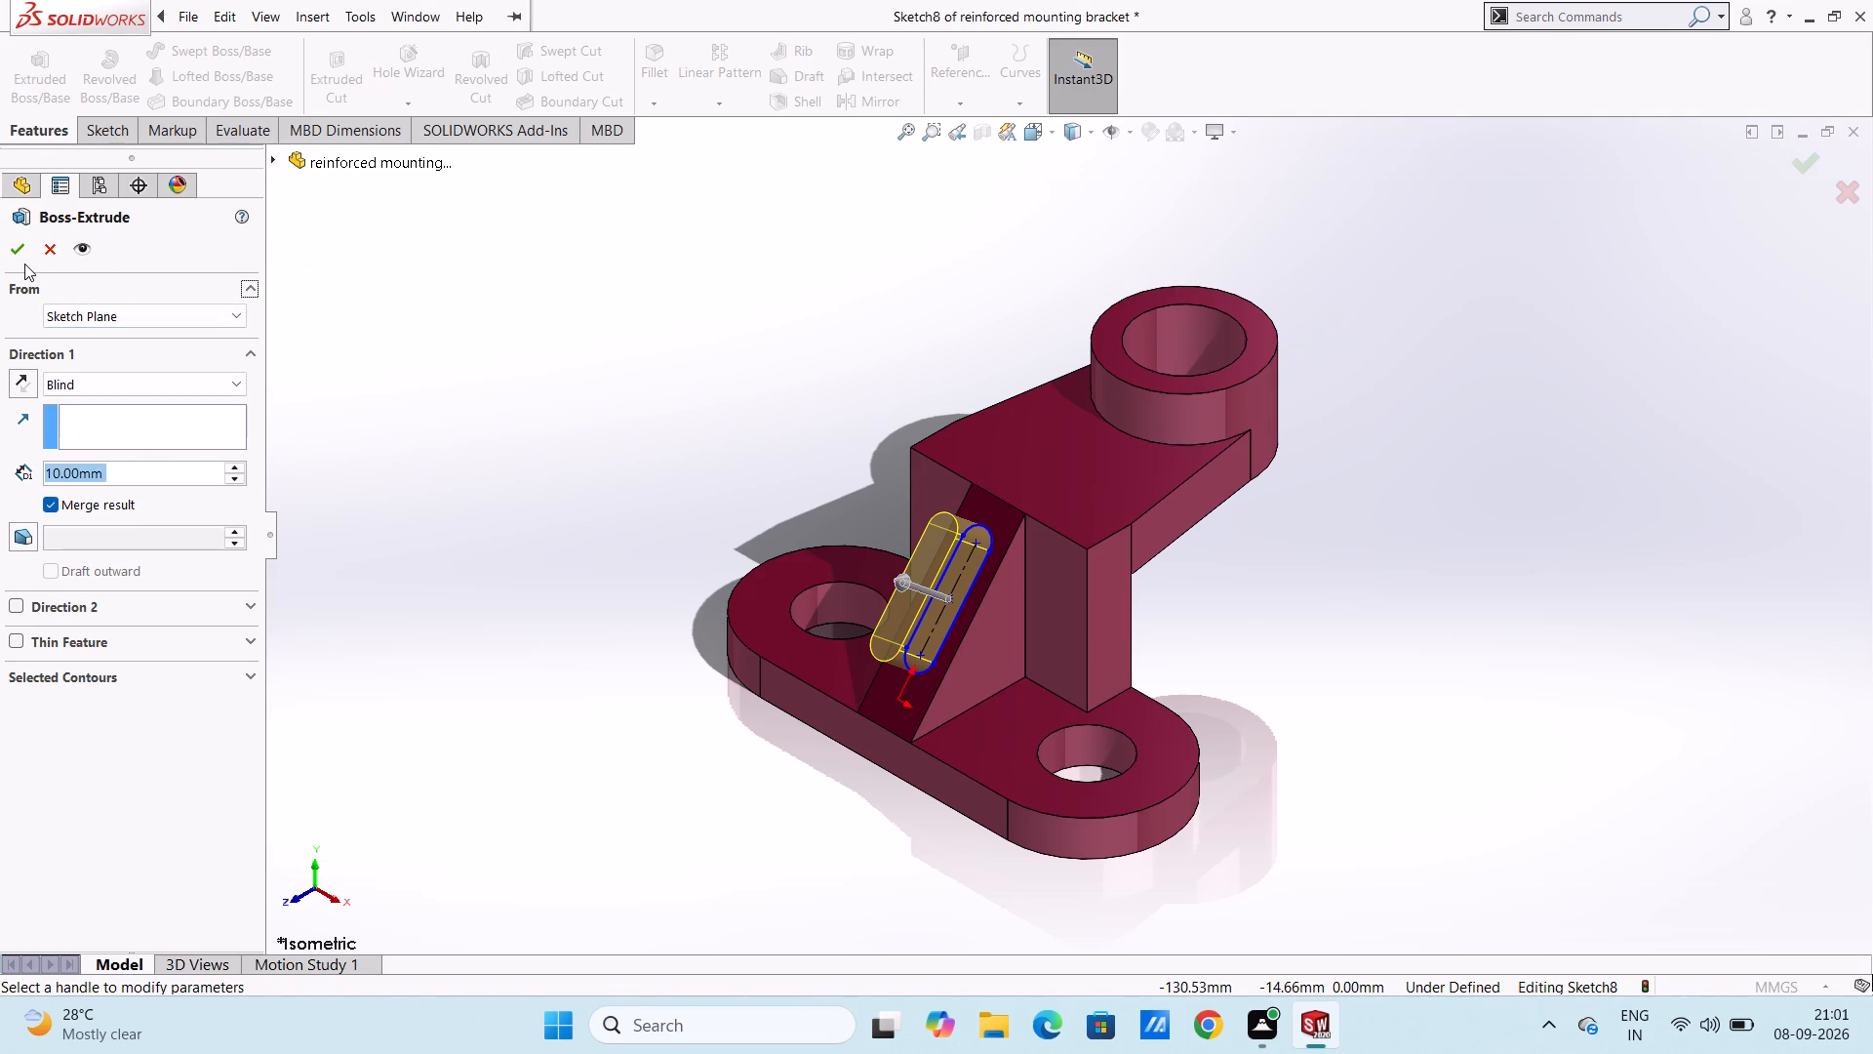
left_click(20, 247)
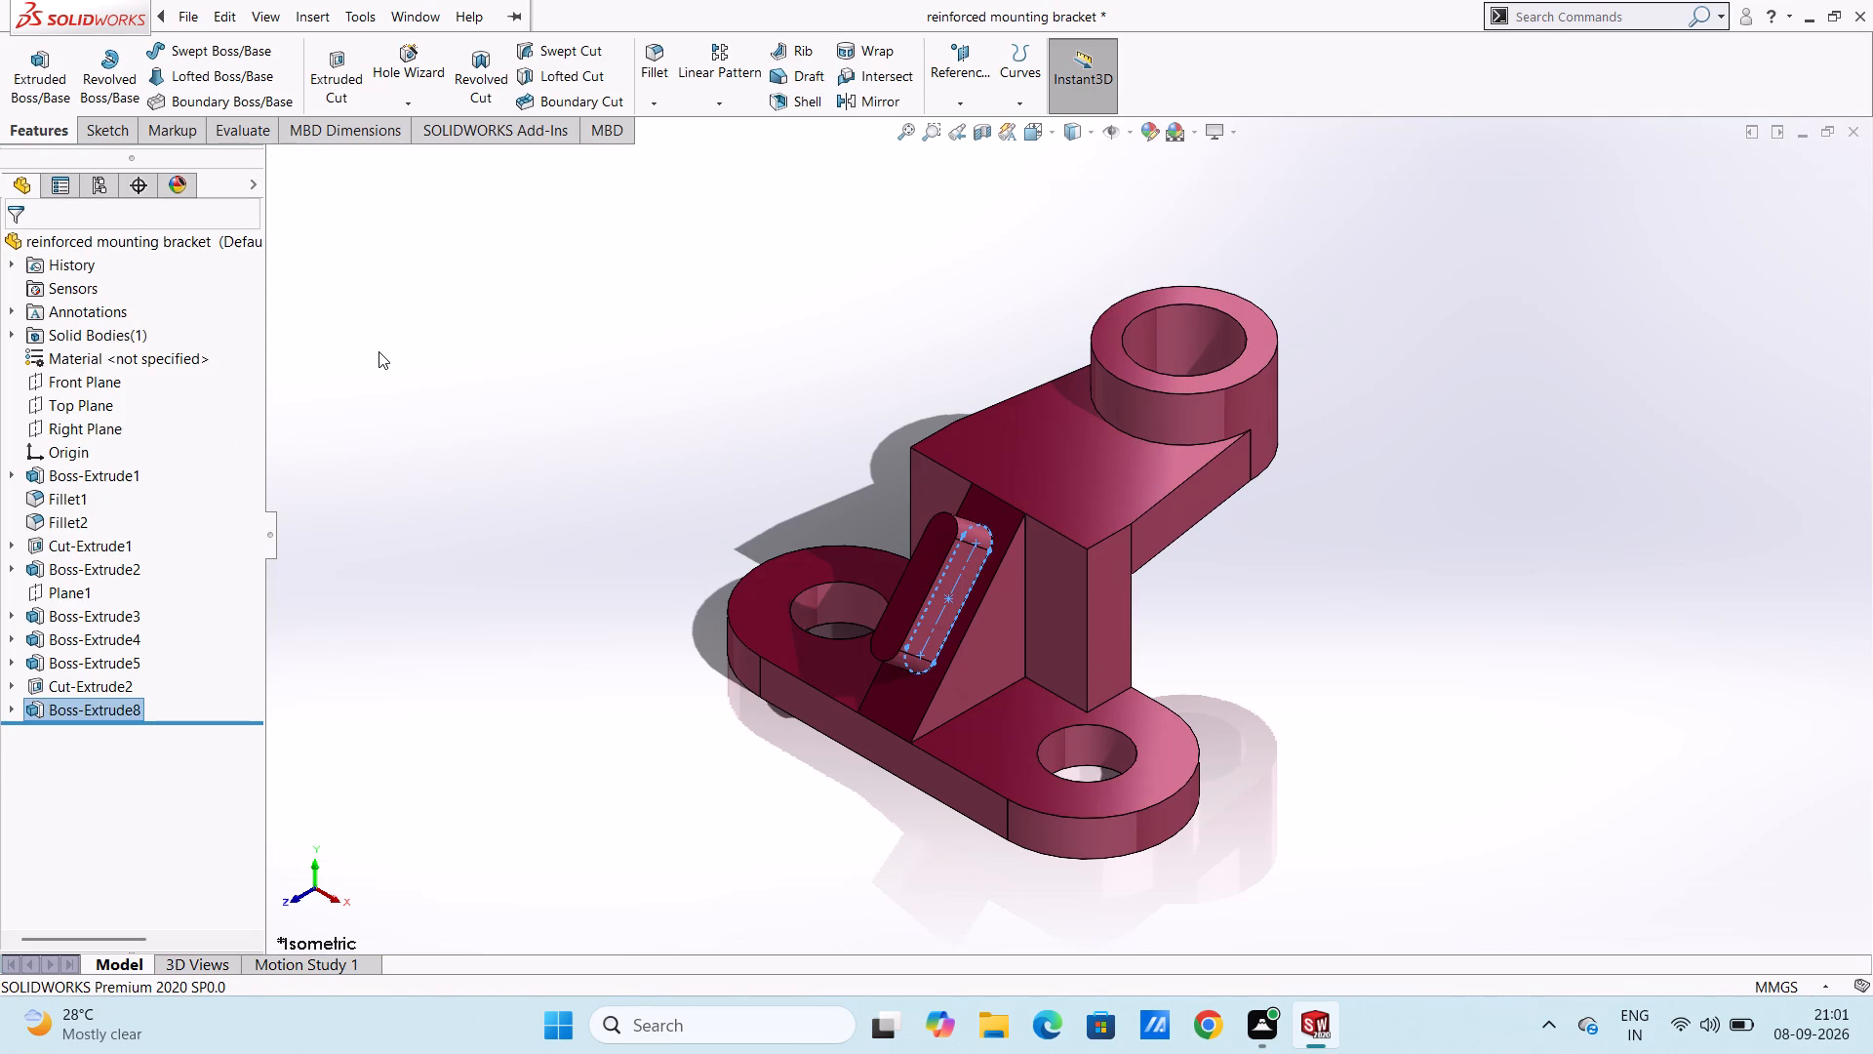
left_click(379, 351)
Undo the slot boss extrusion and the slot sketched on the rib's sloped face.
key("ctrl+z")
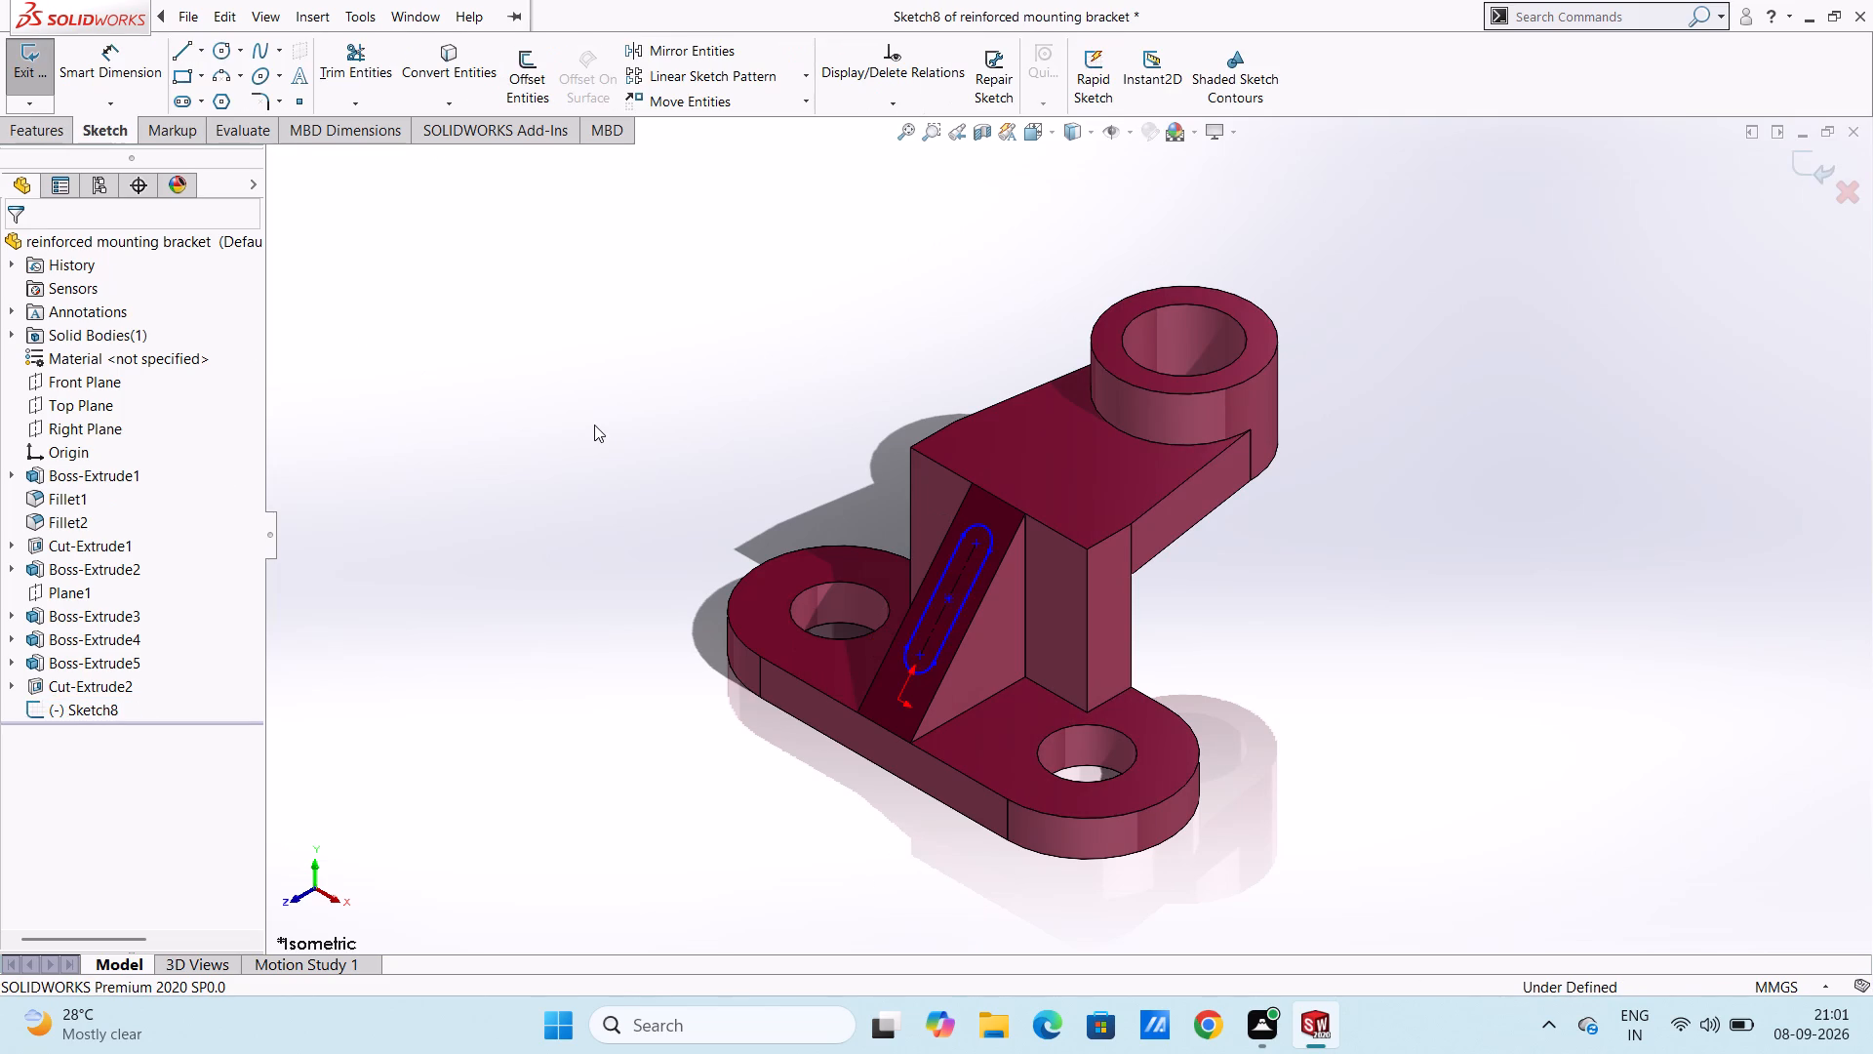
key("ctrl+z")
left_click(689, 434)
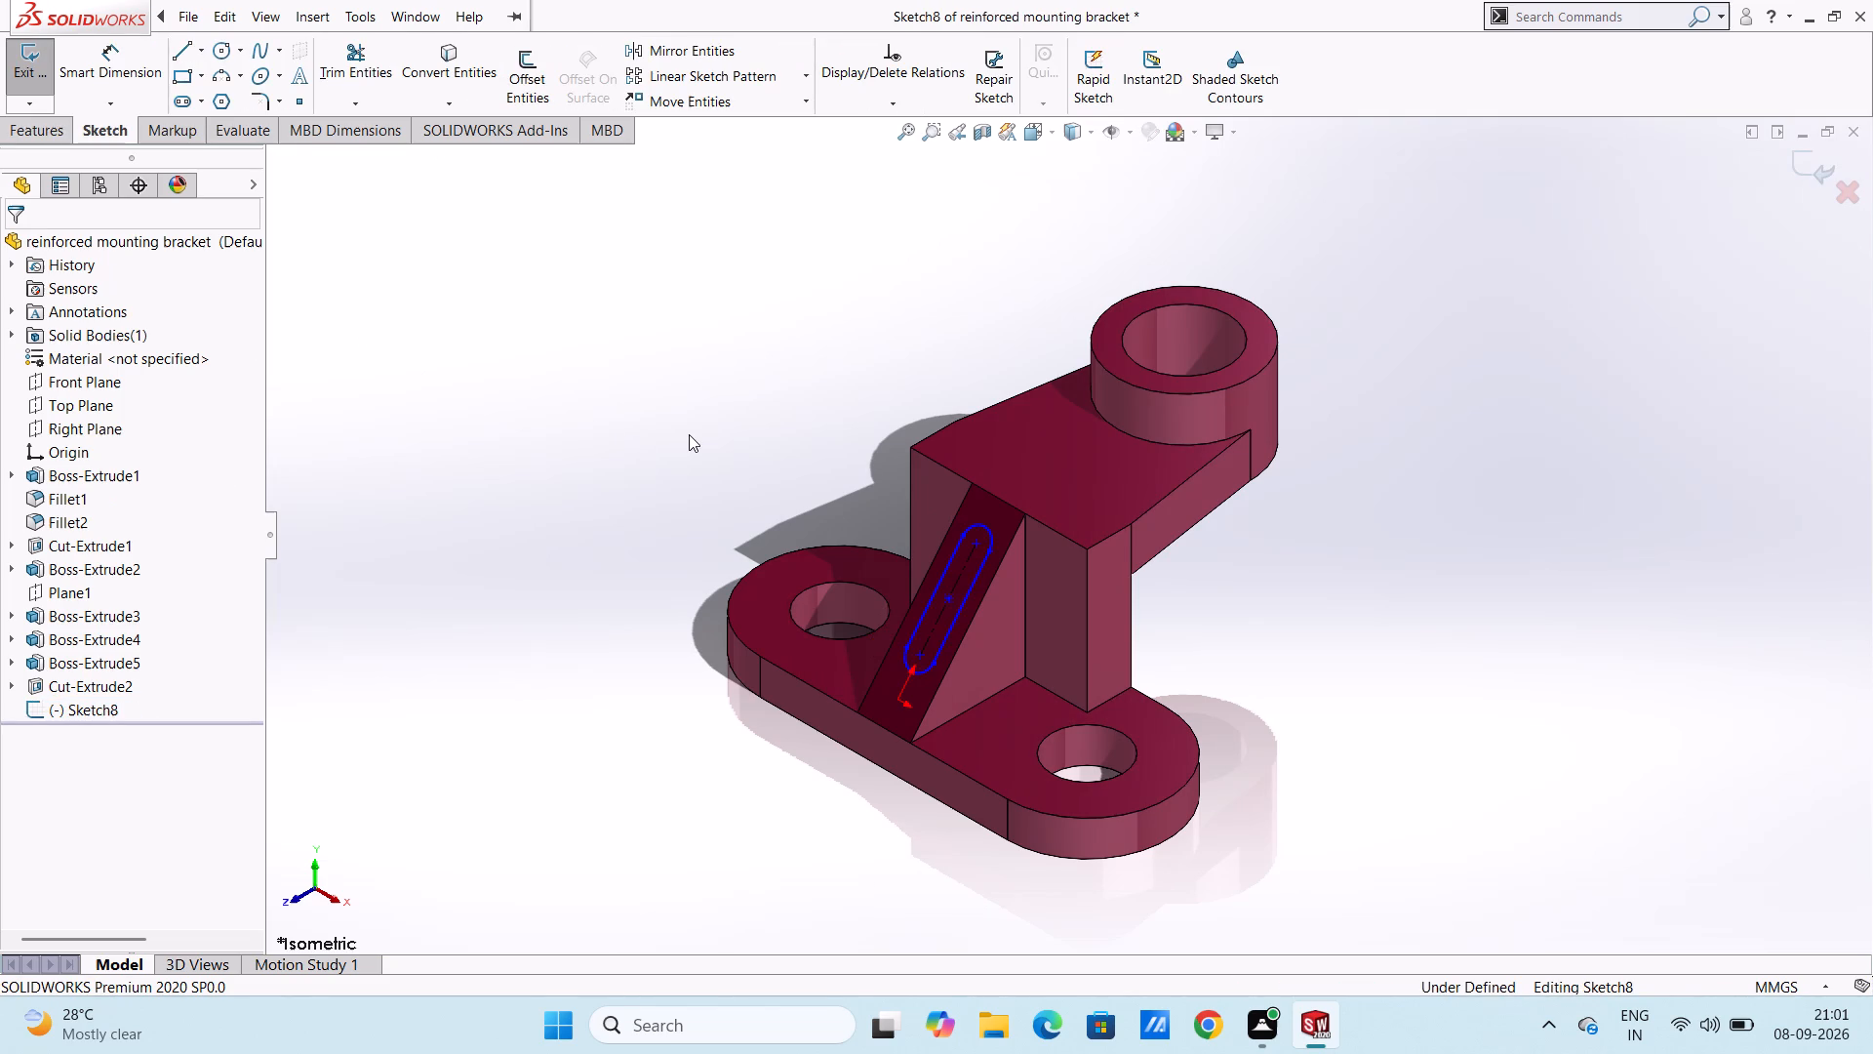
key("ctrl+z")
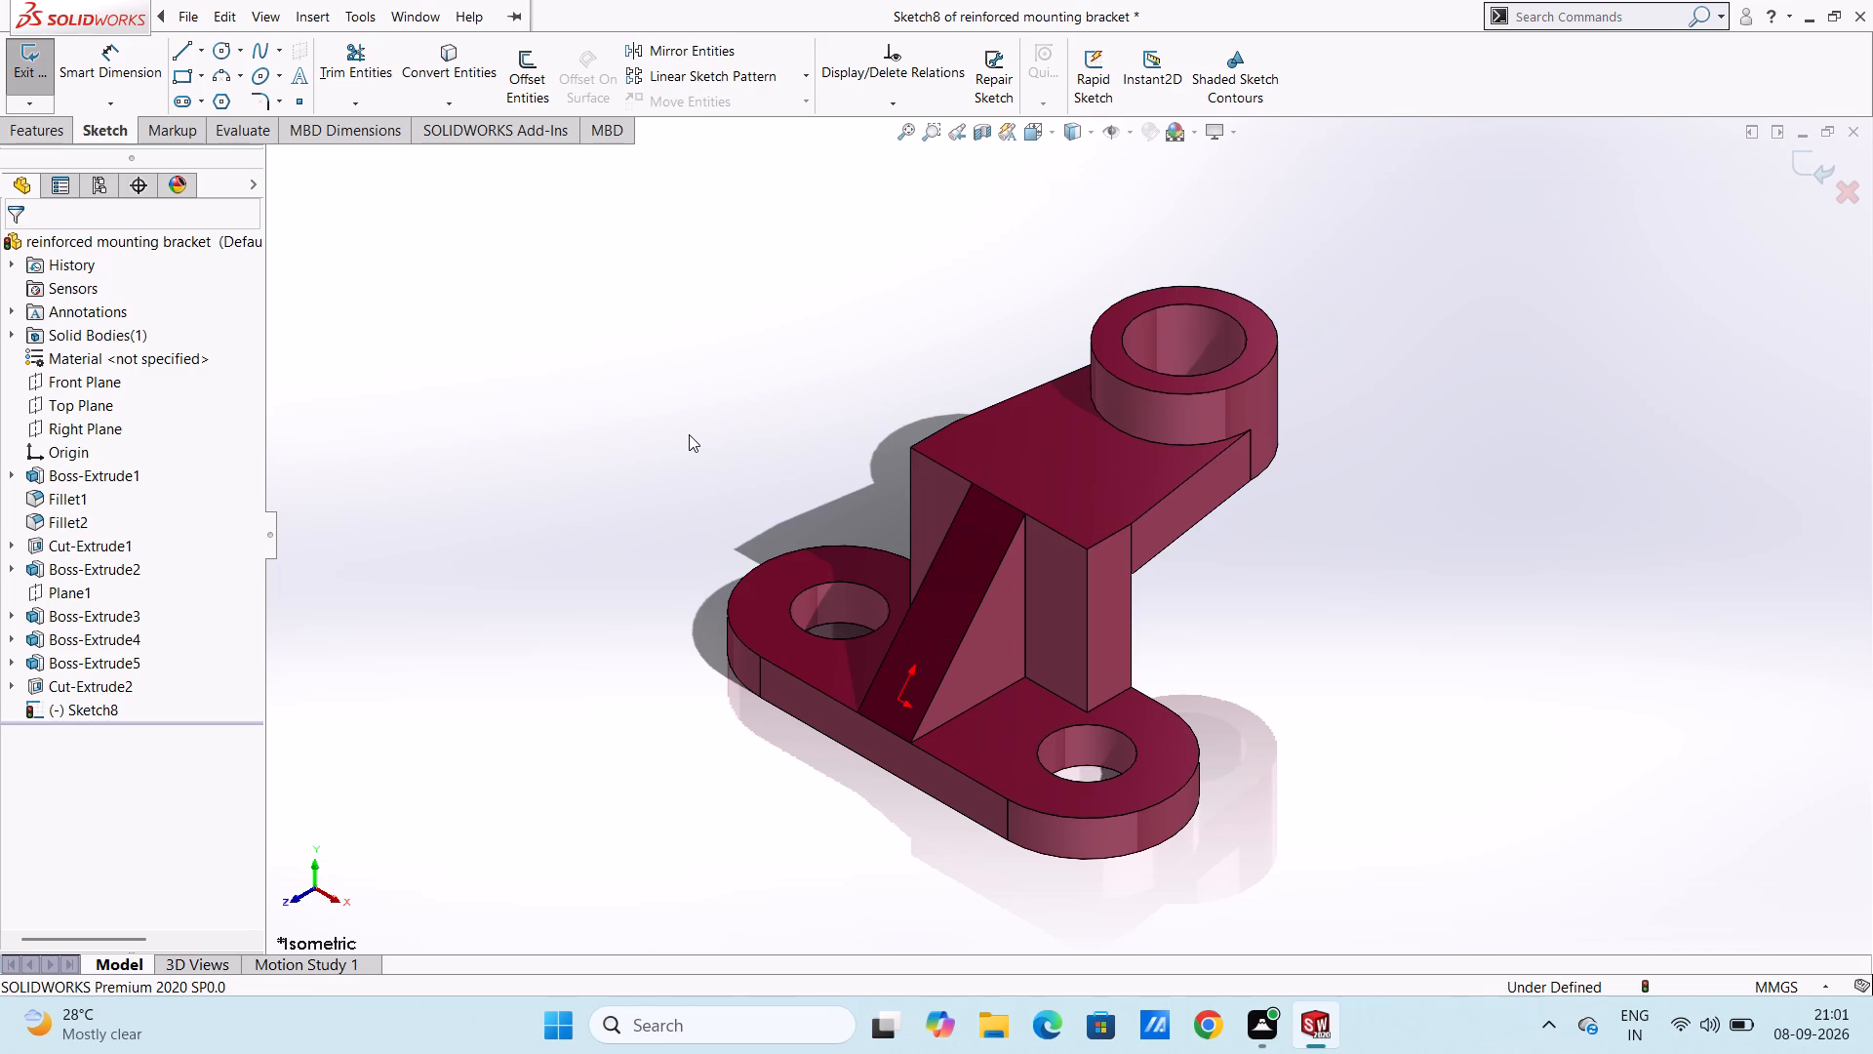
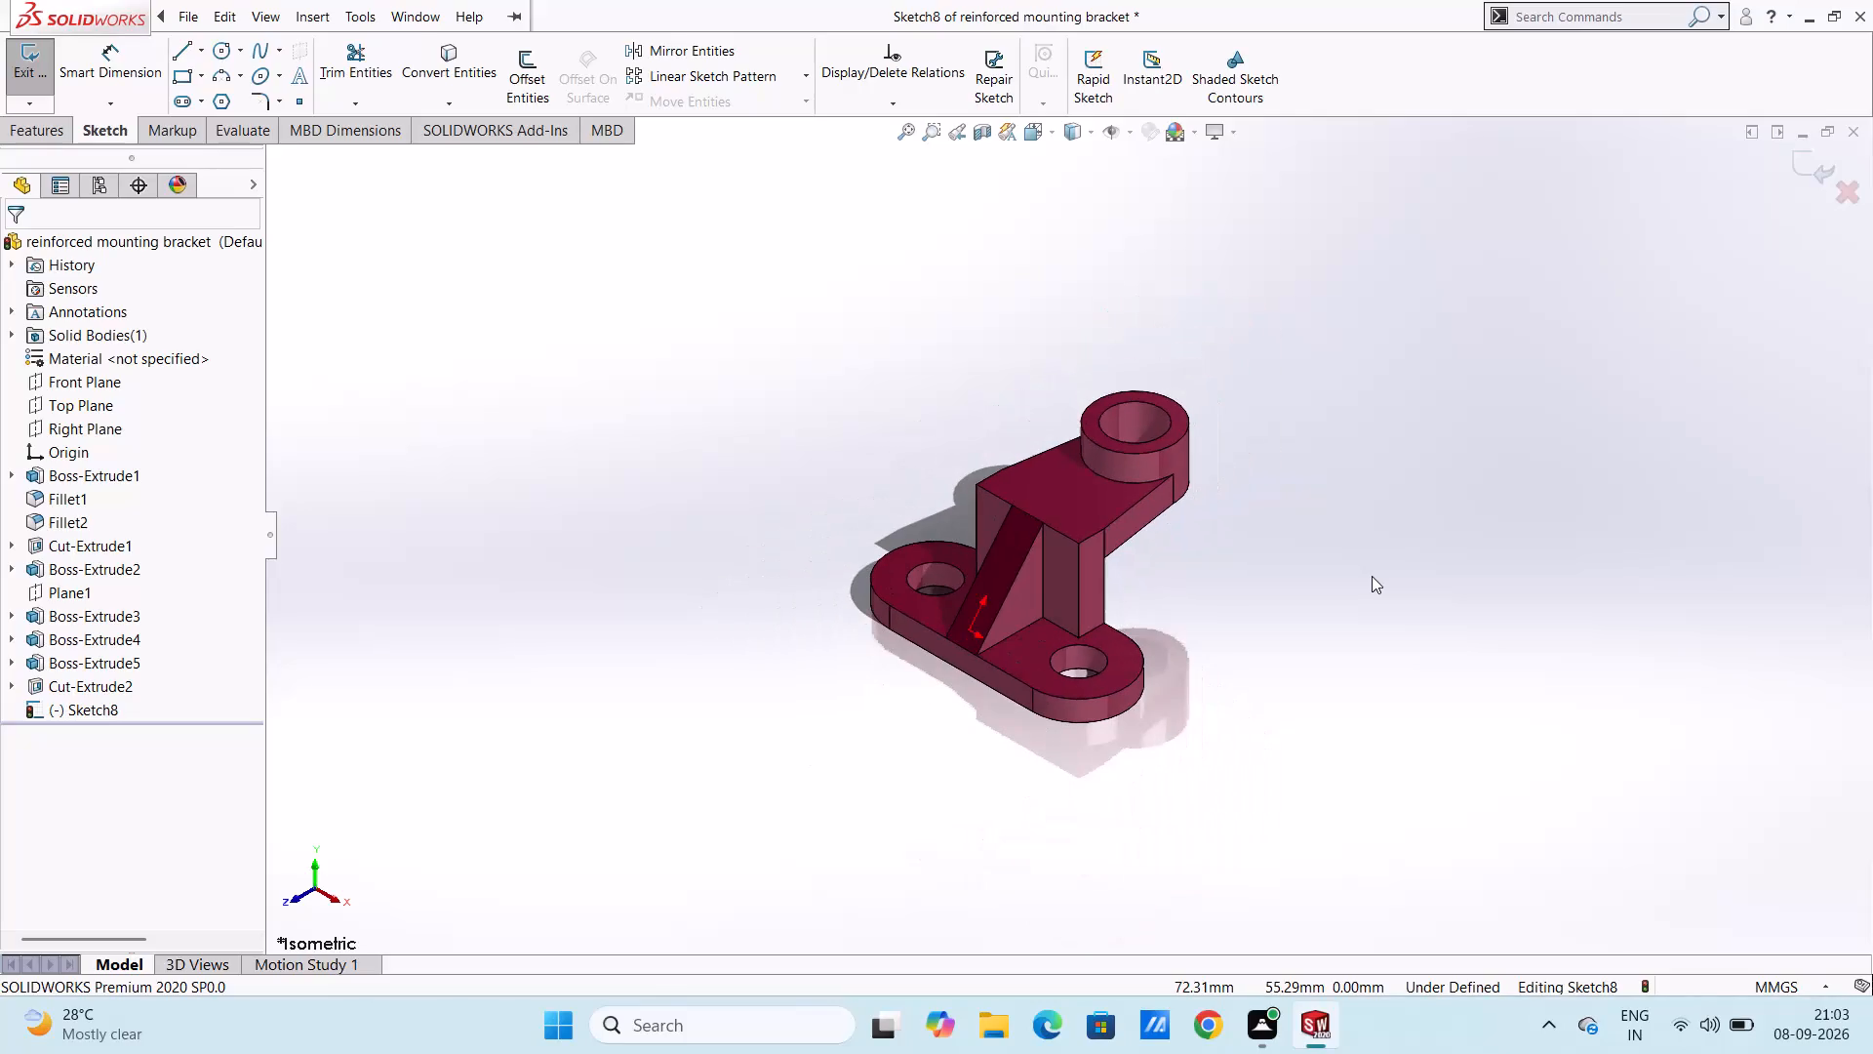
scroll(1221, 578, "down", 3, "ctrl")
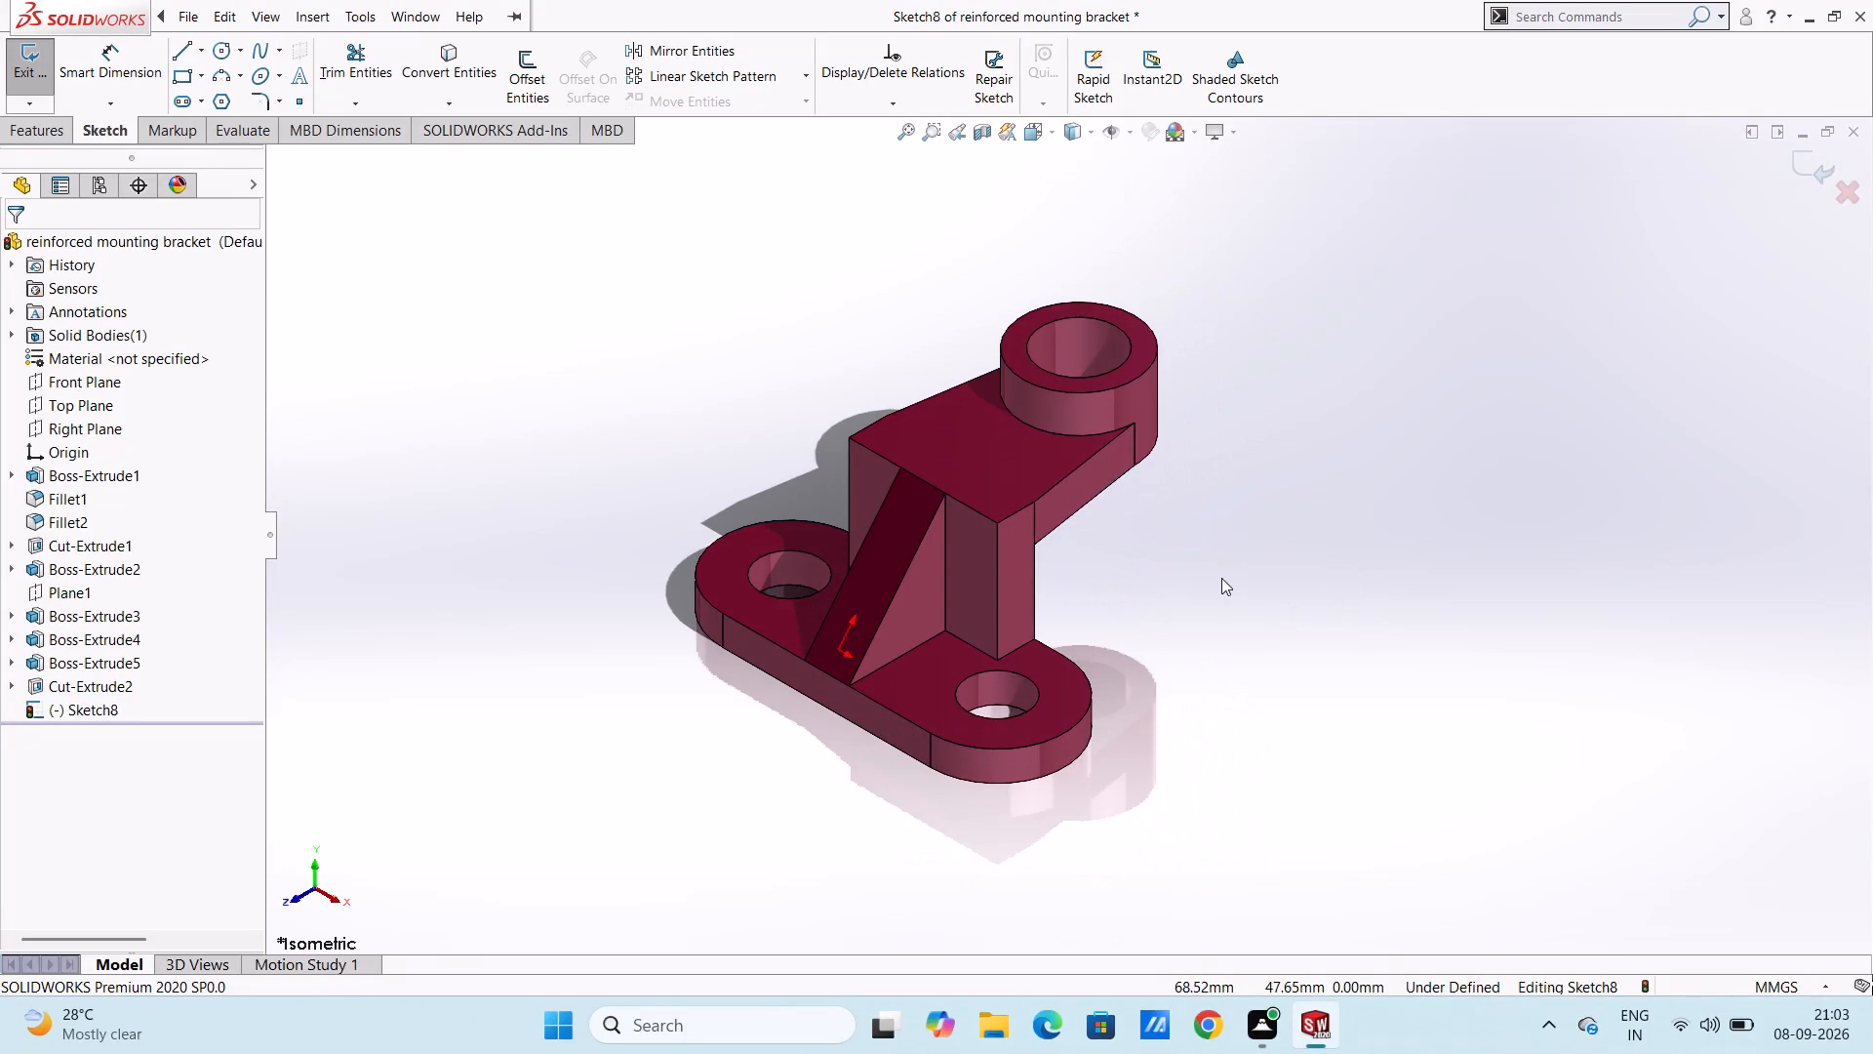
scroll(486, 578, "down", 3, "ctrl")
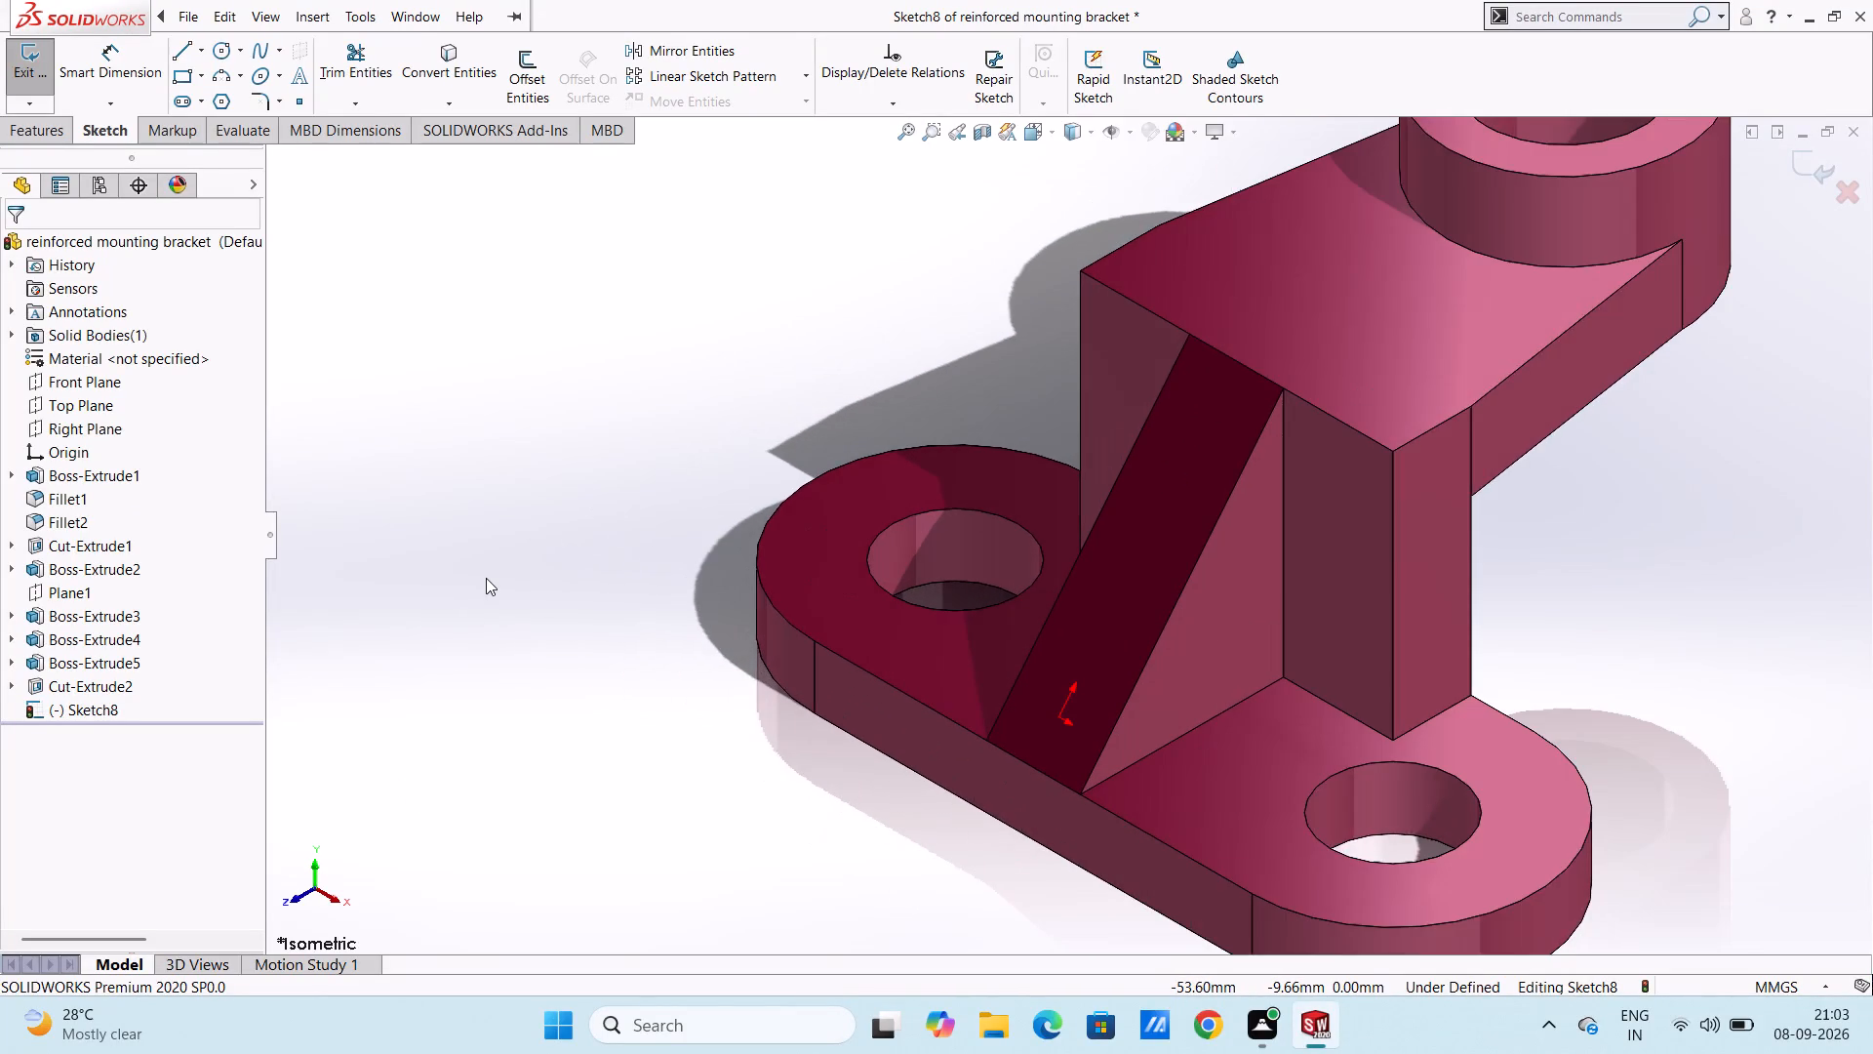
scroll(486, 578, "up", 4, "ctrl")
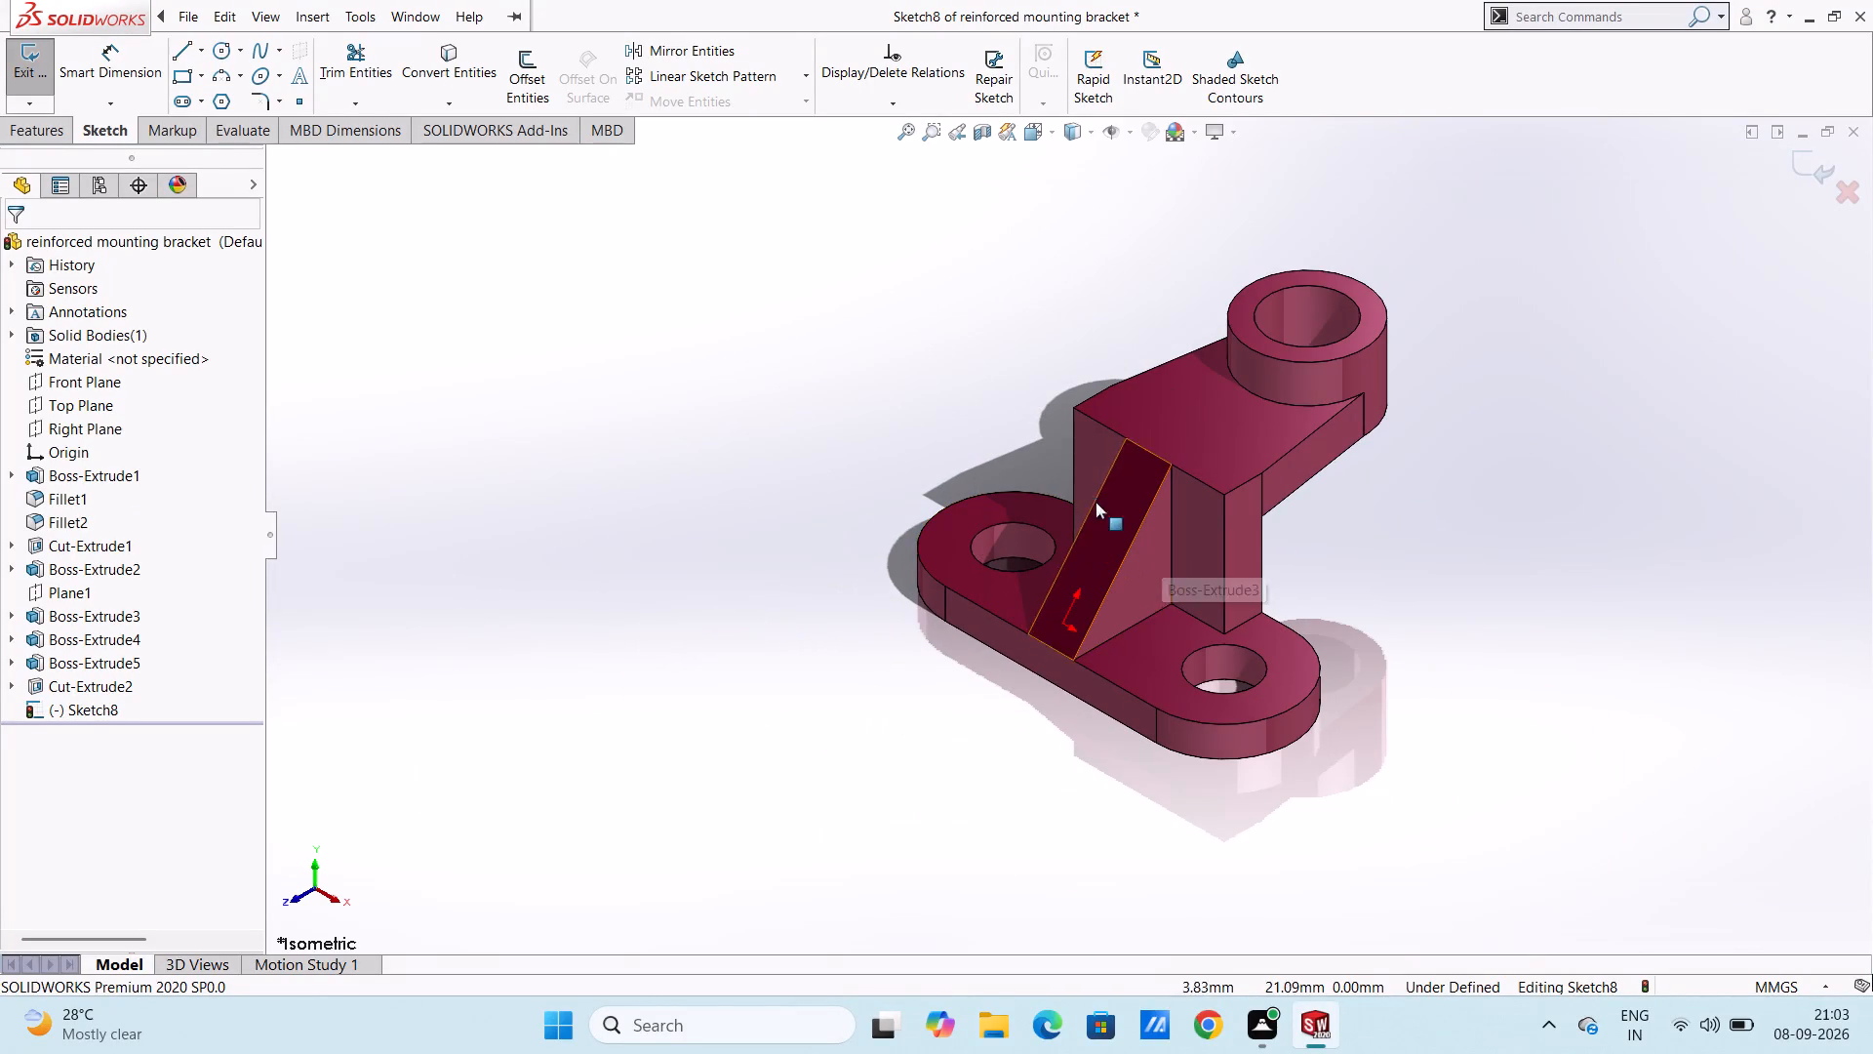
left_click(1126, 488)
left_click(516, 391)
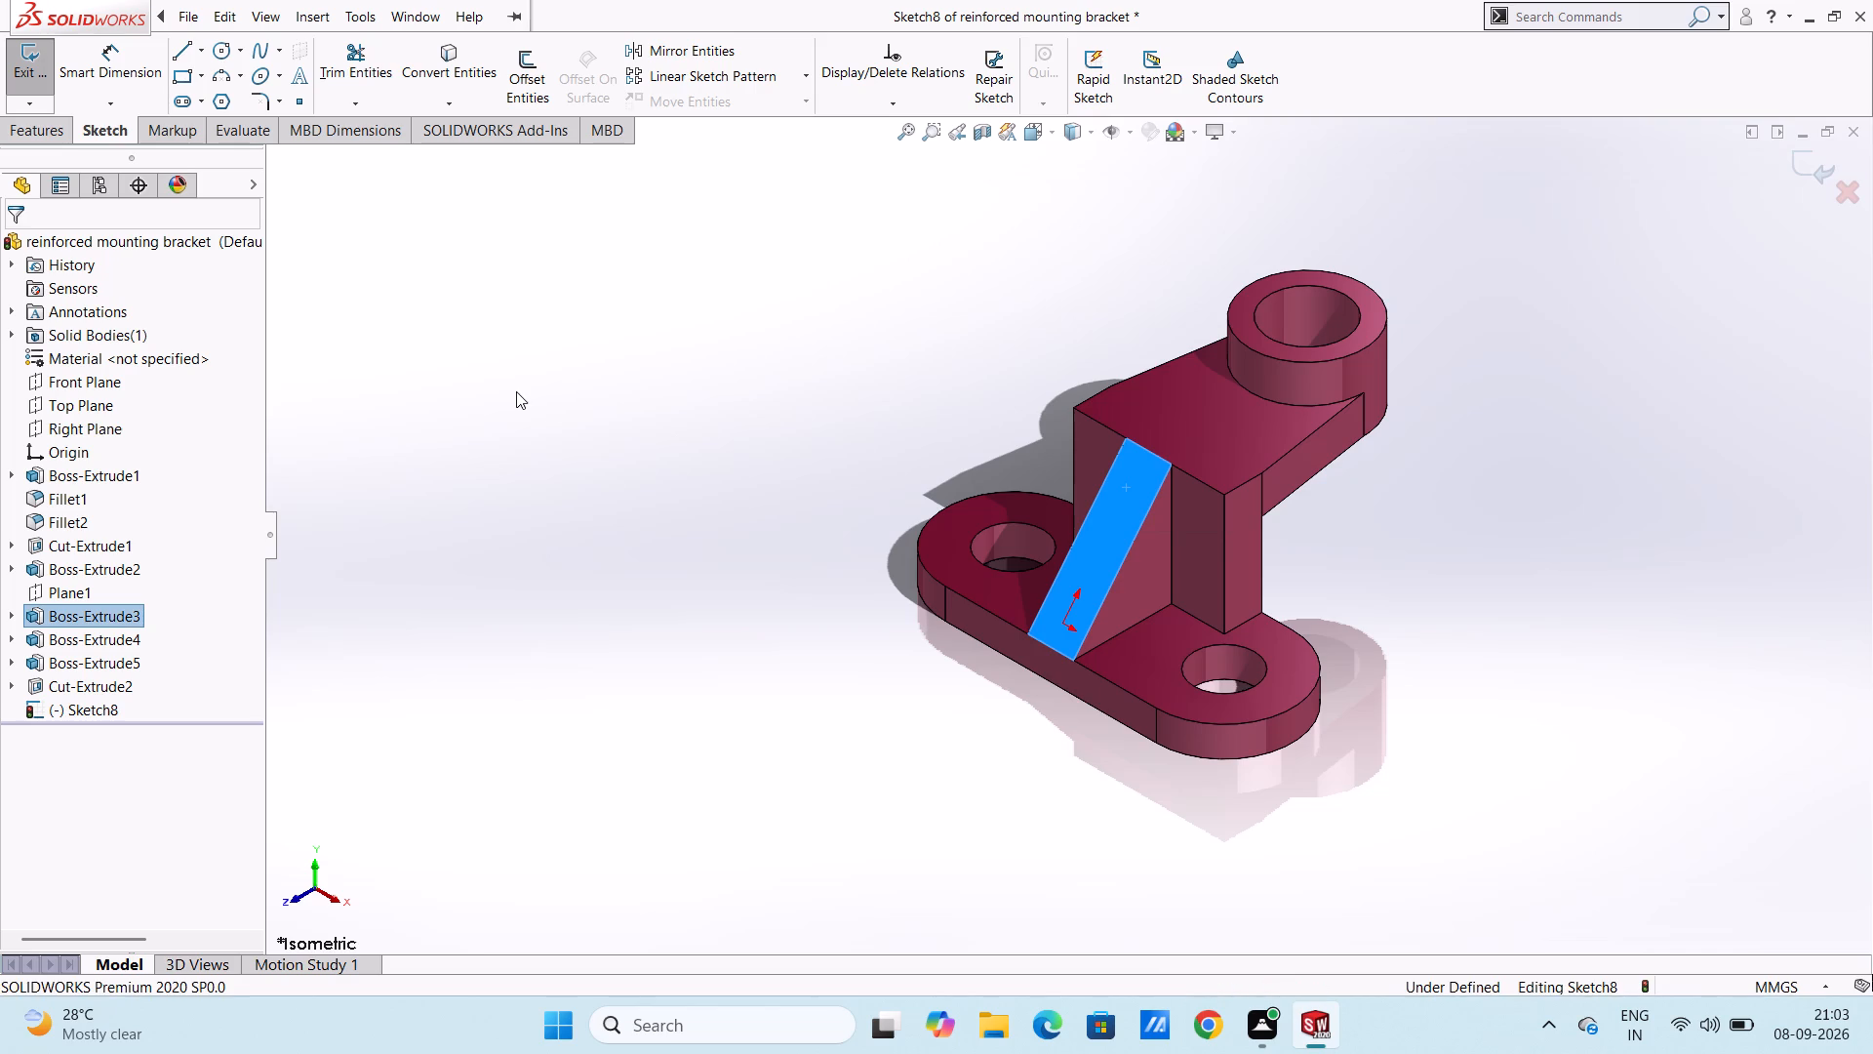